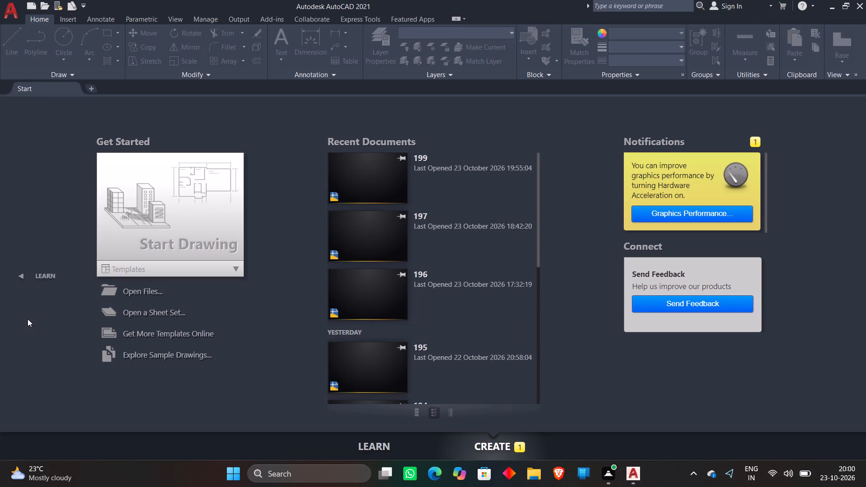
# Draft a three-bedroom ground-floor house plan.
# Start a new blank drawing.
pyautogui.doubleClick(189, 257)
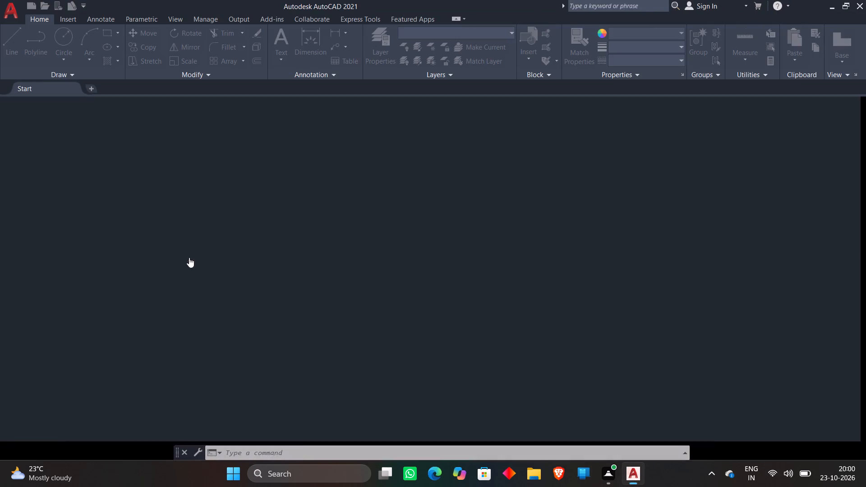
# Turn on log file recording for the drawing with LOGFILEON.
pyautogui.write('LOG')
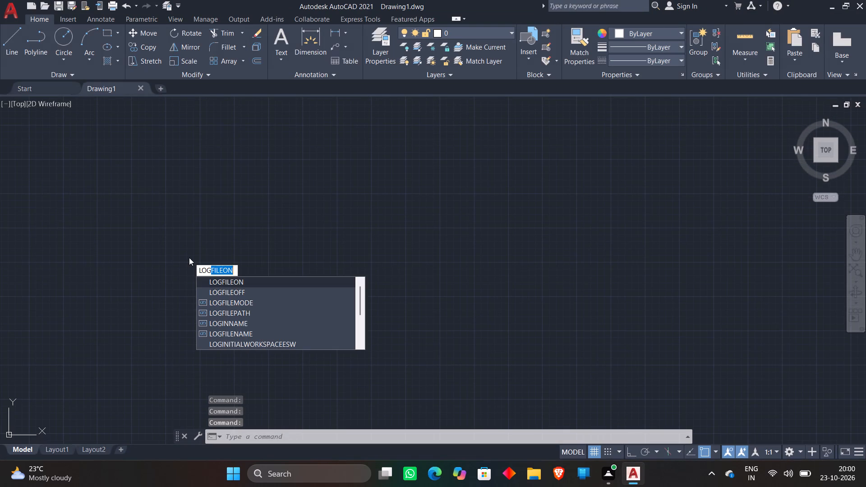
pyautogui.press('Return')
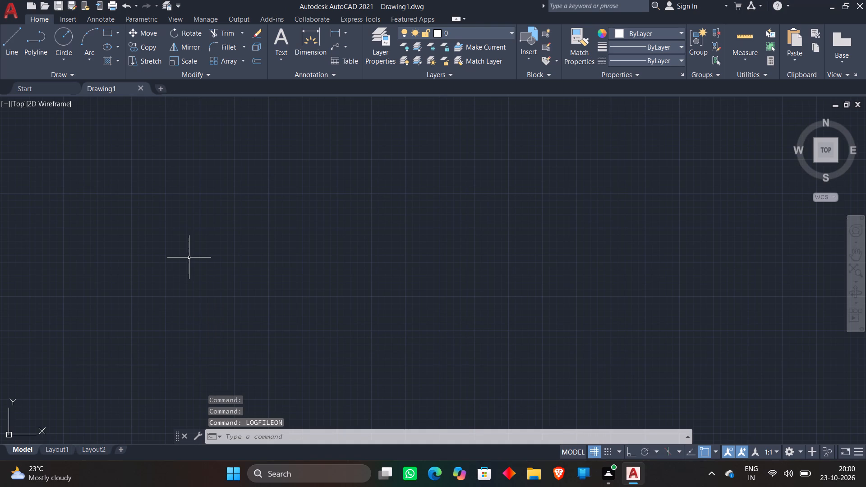
# Configure the drawing units to Engineering length with 0'-0.0" precision and Feet as the insertion scale, accepting those values.
pyautogui.write('UNI')
pyautogui.click(228, 297)
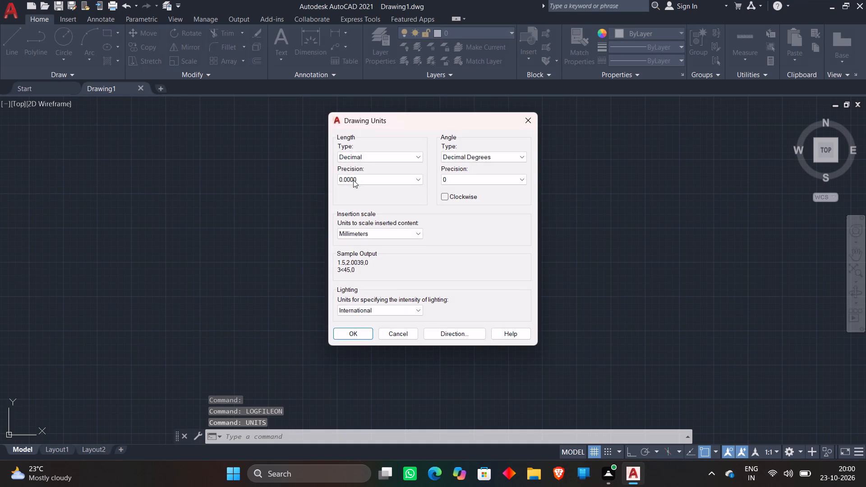
pyautogui.click(370, 156)
pyautogui.click(368, 179)
pyautogui.click(367, 176)
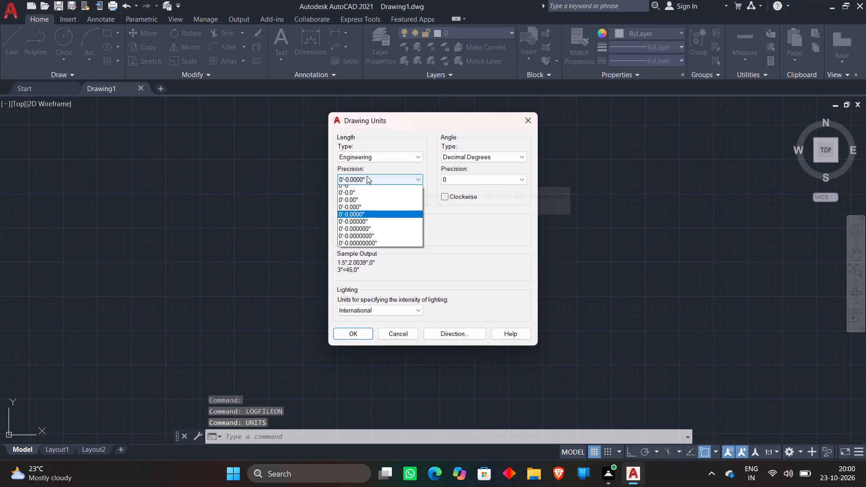
pyautogui.click(361, 194)
pyautogui.click(356, 232)
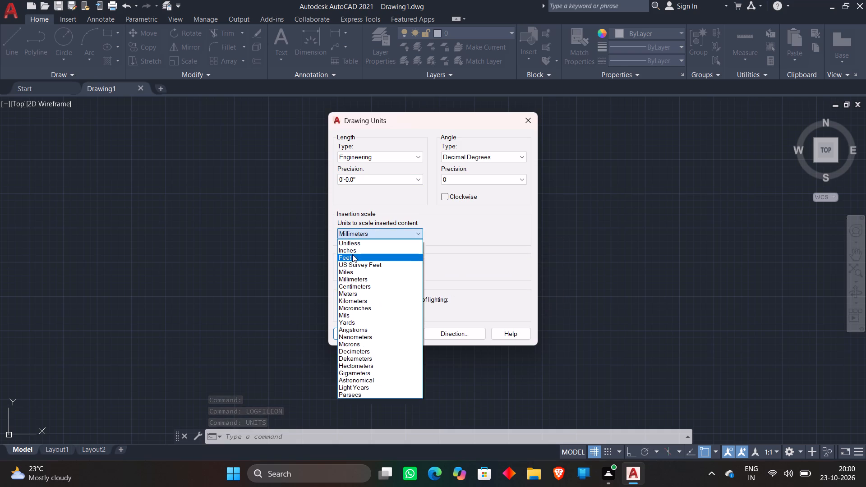
pyautogui.click(352, 256)
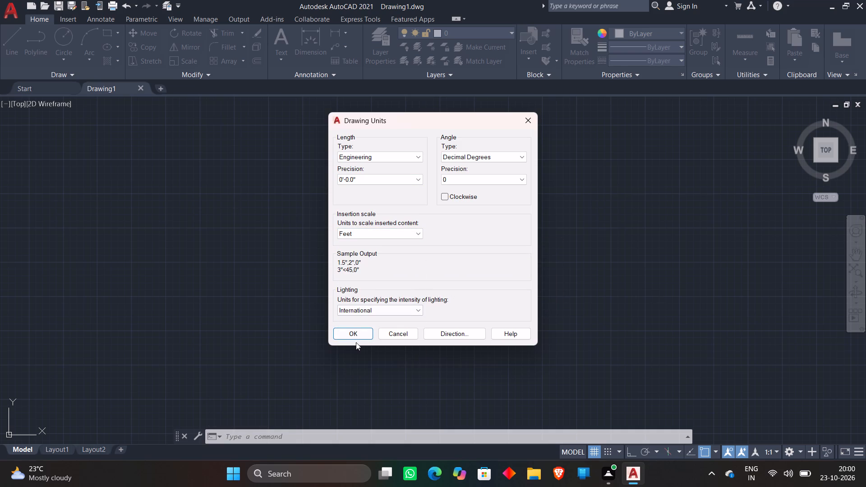
pyautogui.click(355, 332)
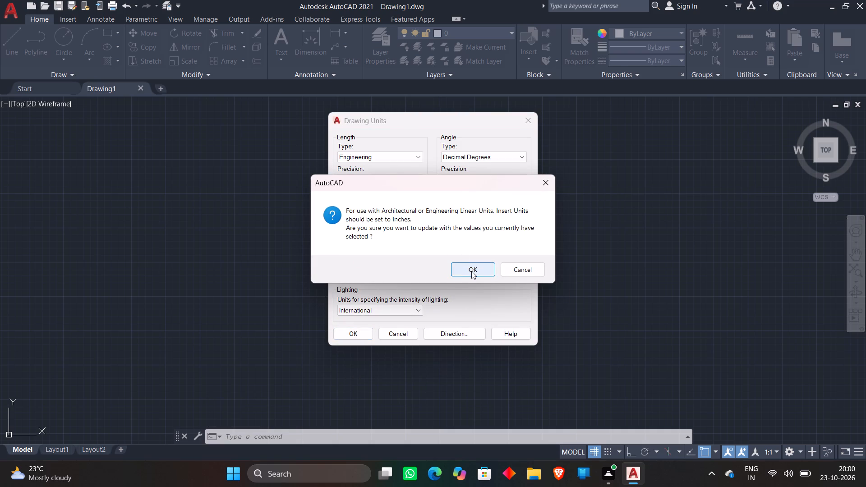
pyautogui.click(471, 271)
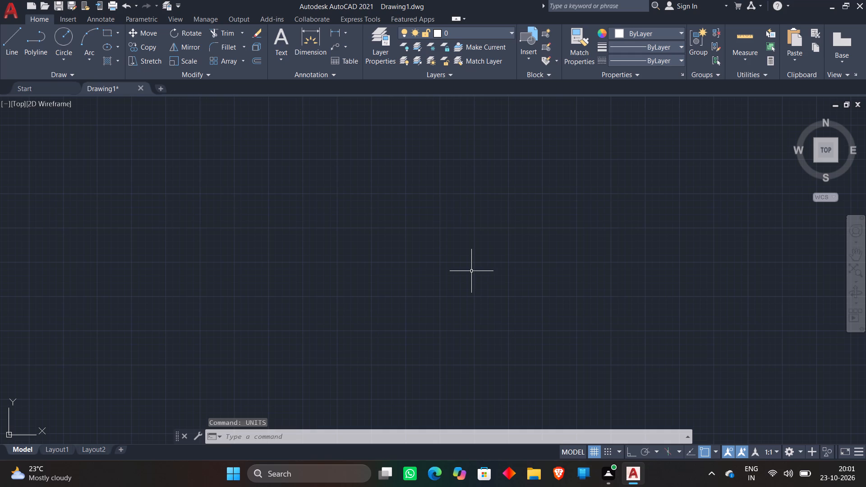
# Modify the ISO-25 dimension style's primary units to Engineering format with 0'-0.0" precision and make it the current style.
pyautogui.write('DIM')
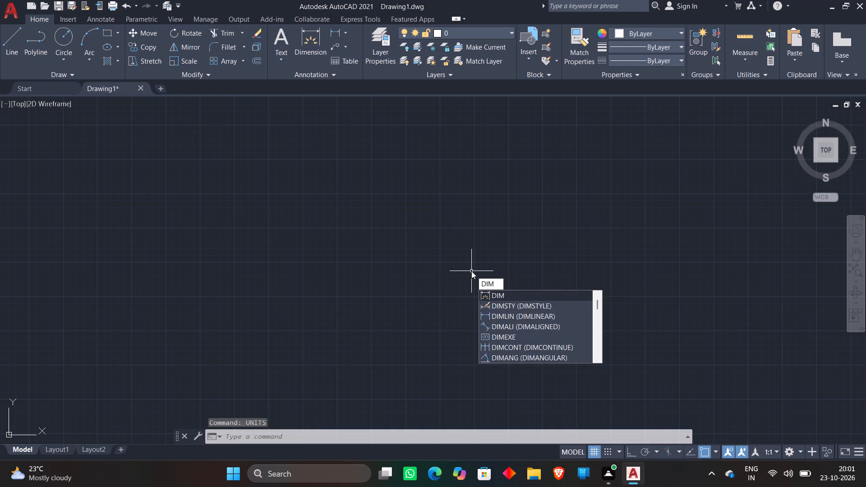
pyautogui.press('s')
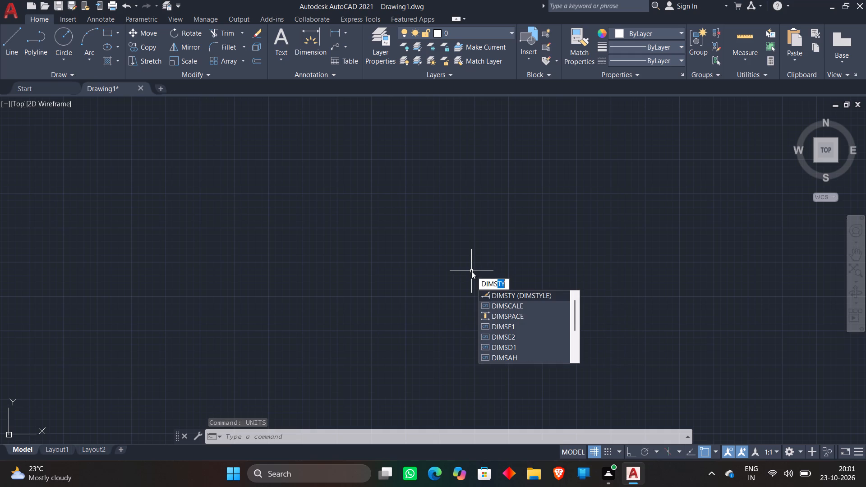
pyautogui.click(538, 297)
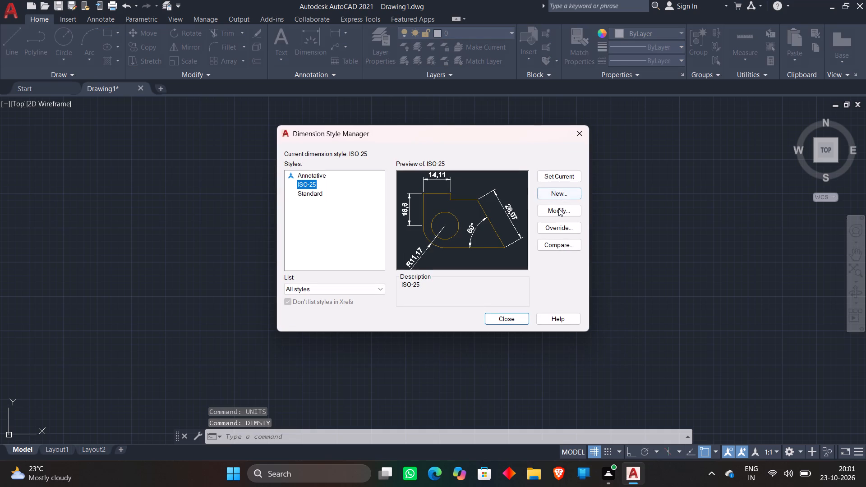
pyautogui.click(558, 208)
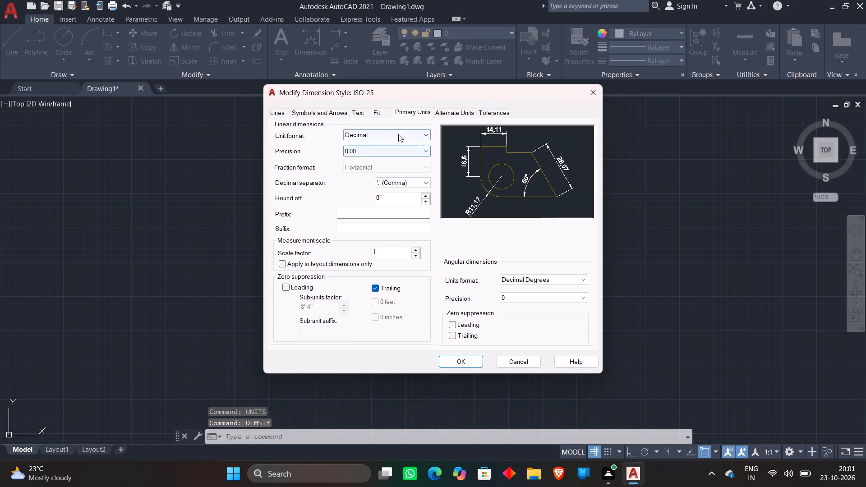
pyautogui.click(399, 134)
pyautogui.click(394, 156)
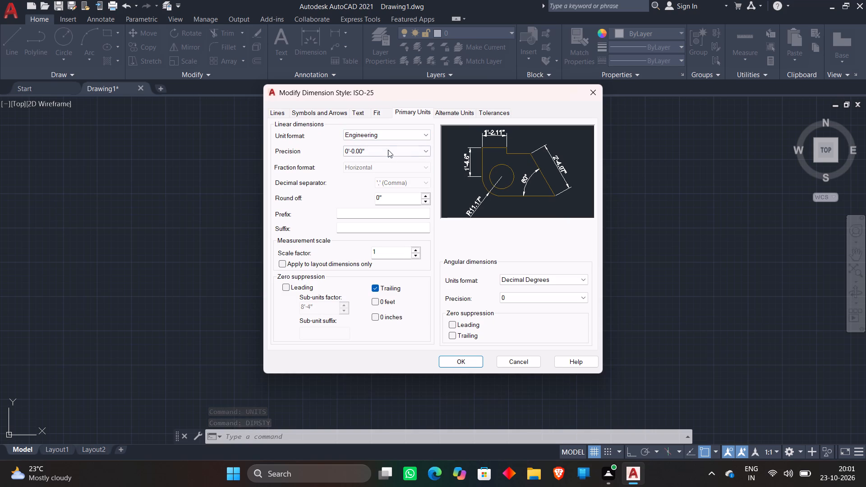
pyautogui.click(387, 150)
pyautogui.click(376, 166)
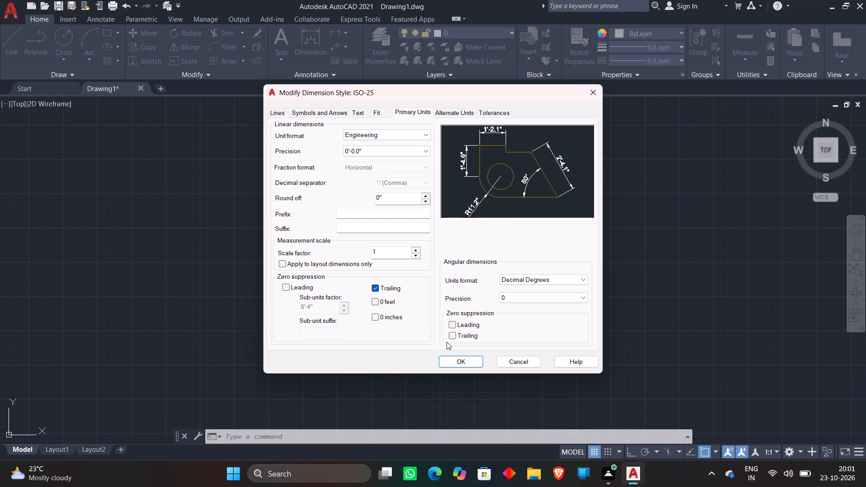
pyautogui.click(453, 359)
pyautogui.tripleClick(544, 175)
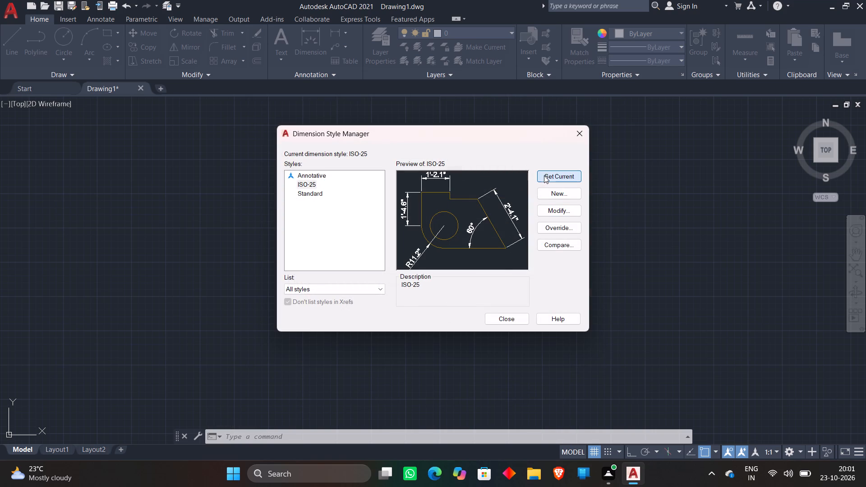
pyautogui.click(572, 131)
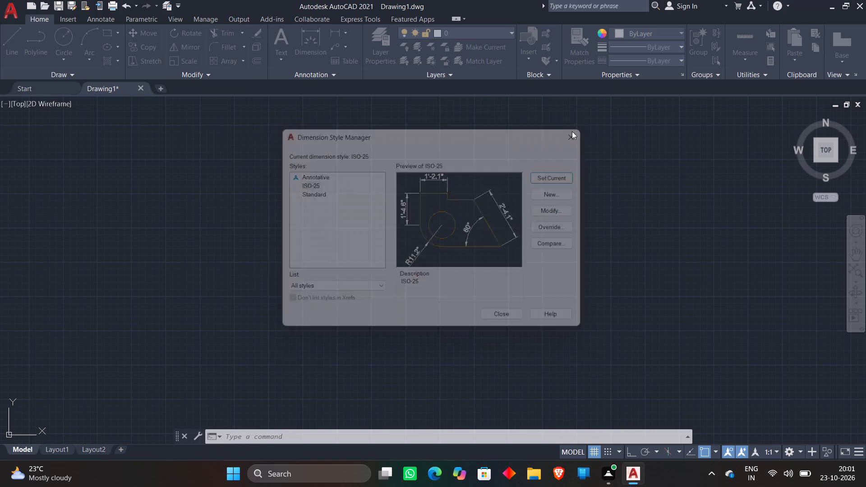
# With Ortho on, draw a closed rectangular room outline from lines, 11' wide and 15'4" high.
pyautogui.click(6, 40)
pyautogui.click(209, 158)
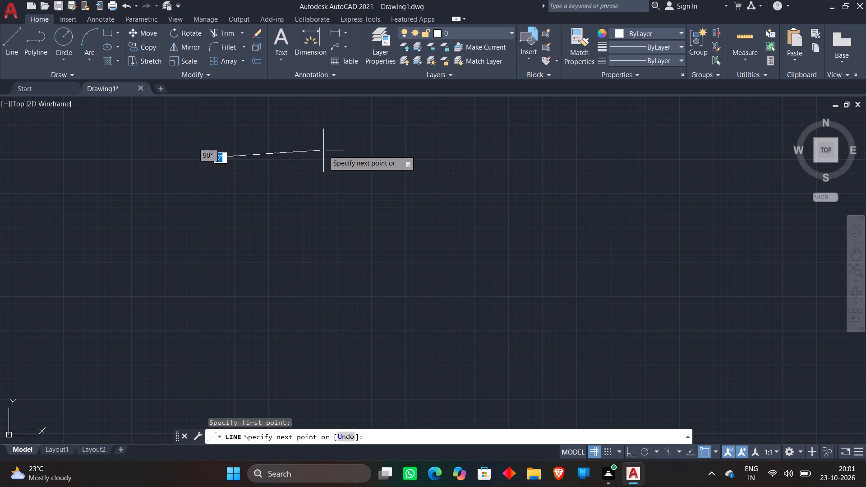
pyautogui.press('F8')
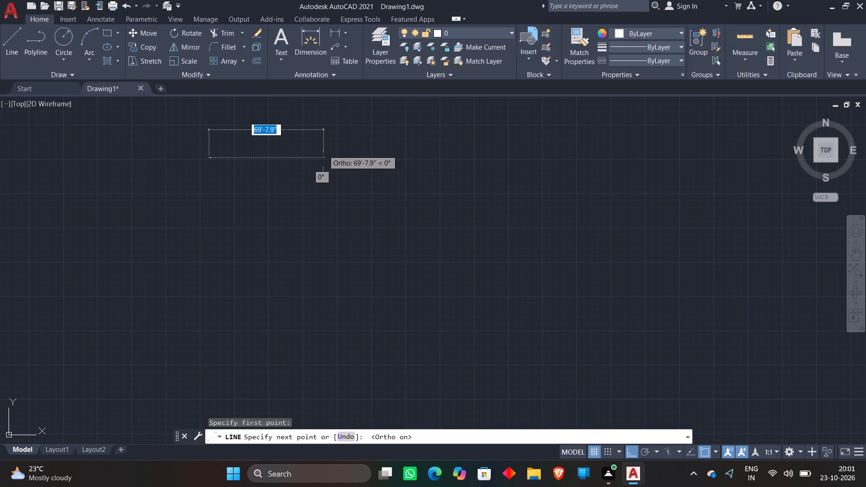
pyautogui.write('11')
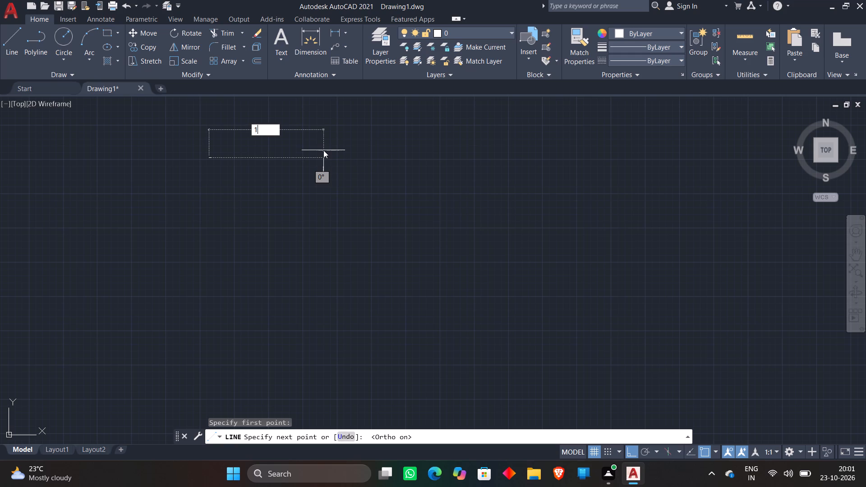
pyautogui.press("'")
pyautogui.press('Return')
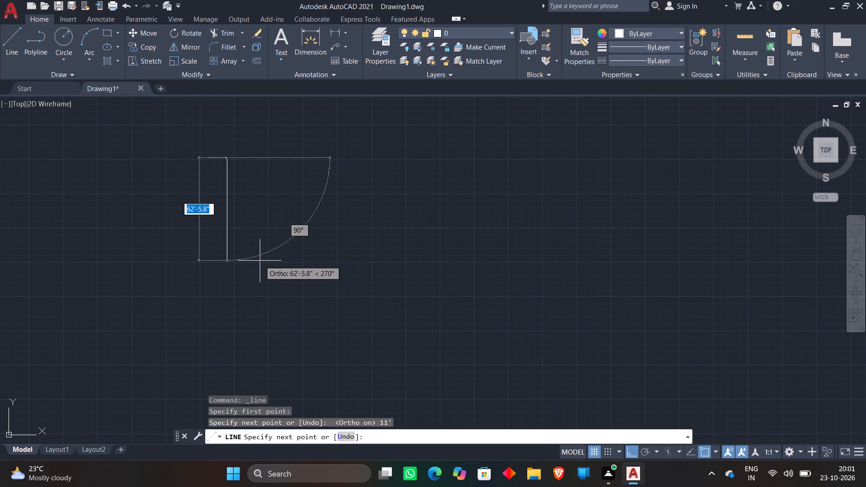
pyautogui.write("15'4")
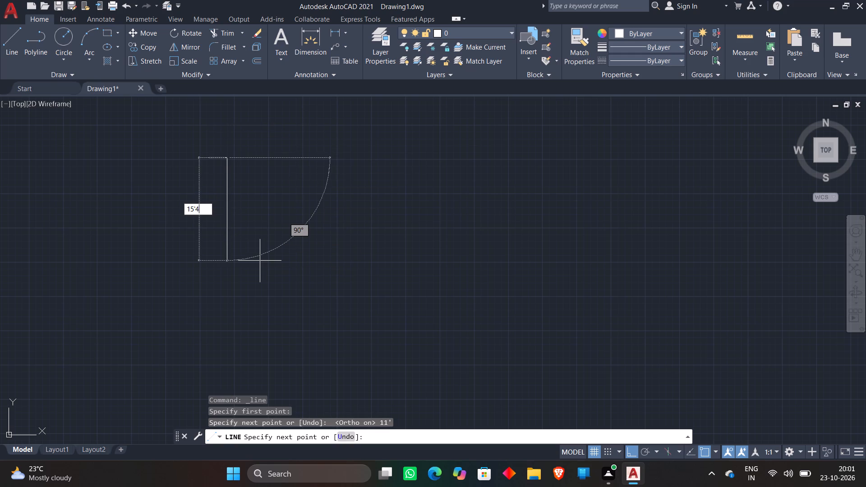
pyautogui.hotkey('shift', '"')
pyautogui.press('Return')
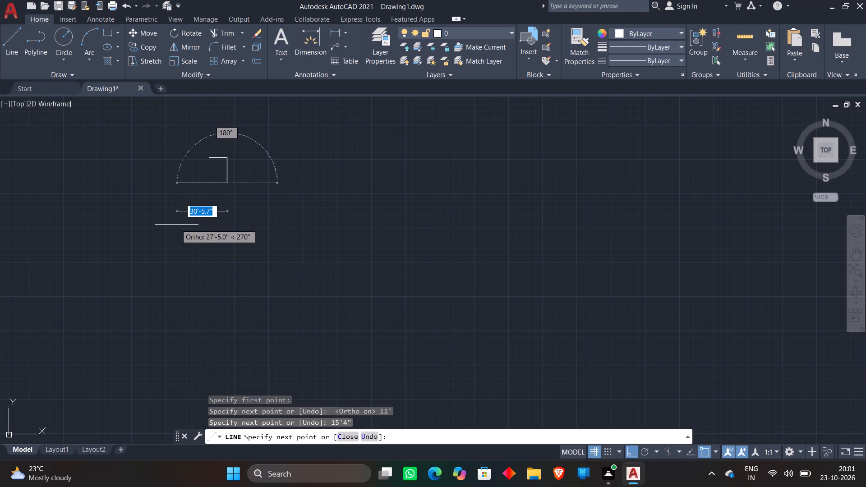
pyautogui.write("11'")
pyautogui.press('Return')
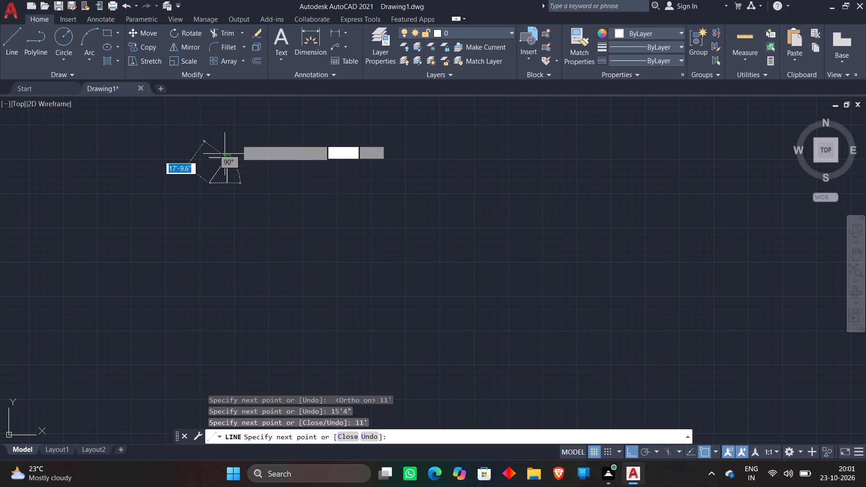
pyautogui.write('15\'4"')
pyautogui.press('Return')
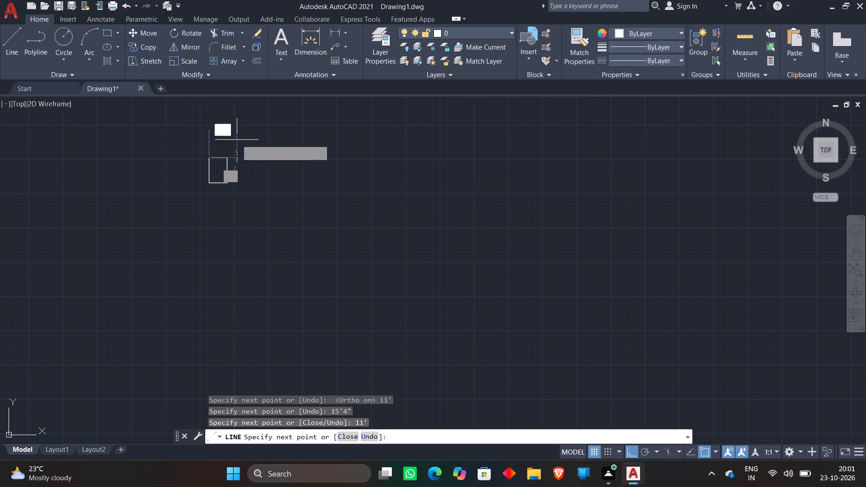
pyautogui.press('space')
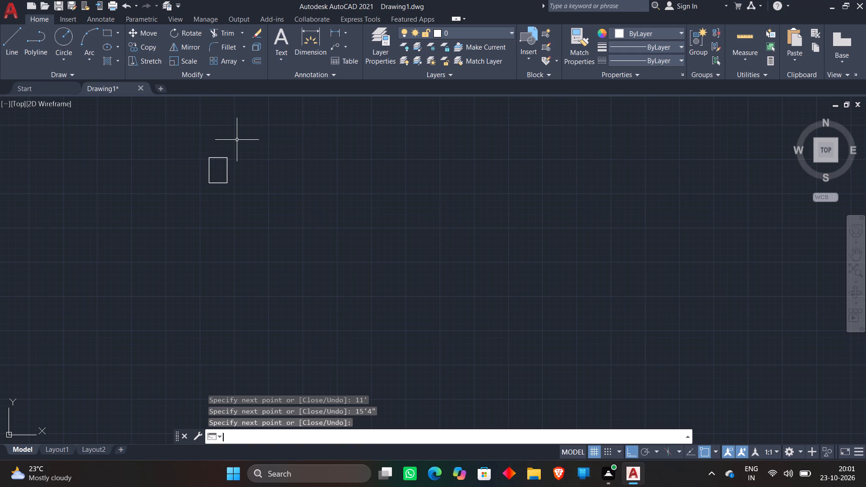
# Offset all four sides of the room rectangle outward by 9" to form the wall thickness.
pyautogui.press('o')
pyautogui.press('Return')
pyautogui.write('898')
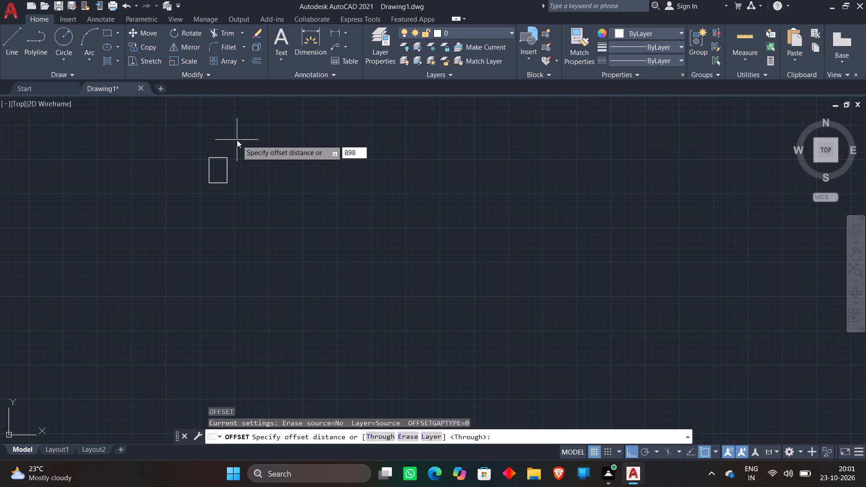
pyautogui.press('BackSpace')
pyautogui.press('BackSpace')
pyautogui.press('BackSpace')
pyautogui.press('BackSpace')
pyautogui.press('9')
pyautogui.hotkey('shift', '"')
pyautogui.press('Return')
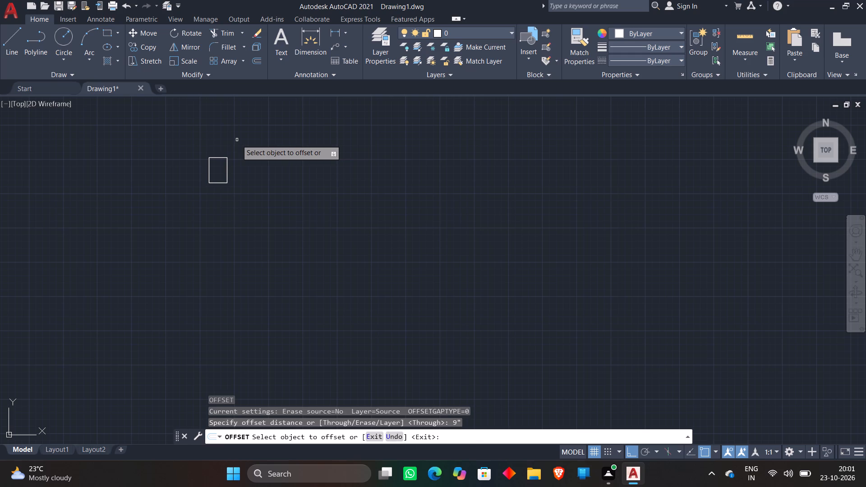
pyautogui.scroll(2, 216, 146)
pyautogui.click(201, 175)
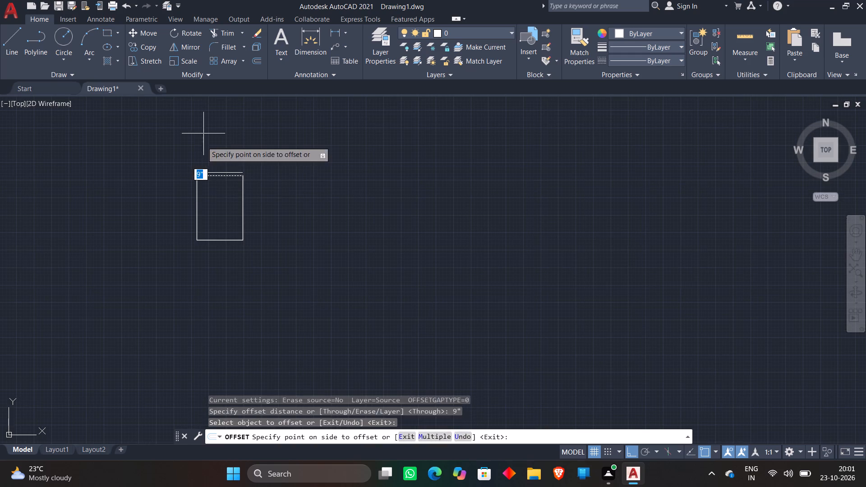
pyautogui.click(204, 132)
pyautogui.click(198, 206)
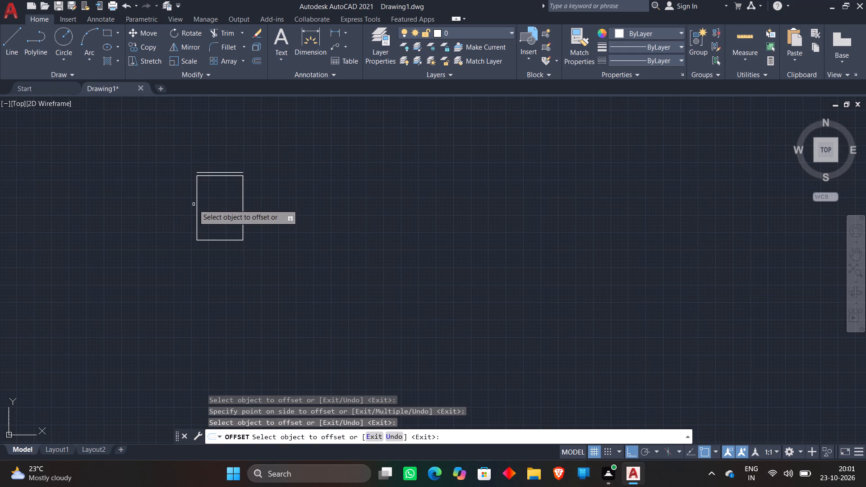
pyautogui.click(195, 204)
pyautogui.click(73, 192)
pyautogui.click(205, 239)
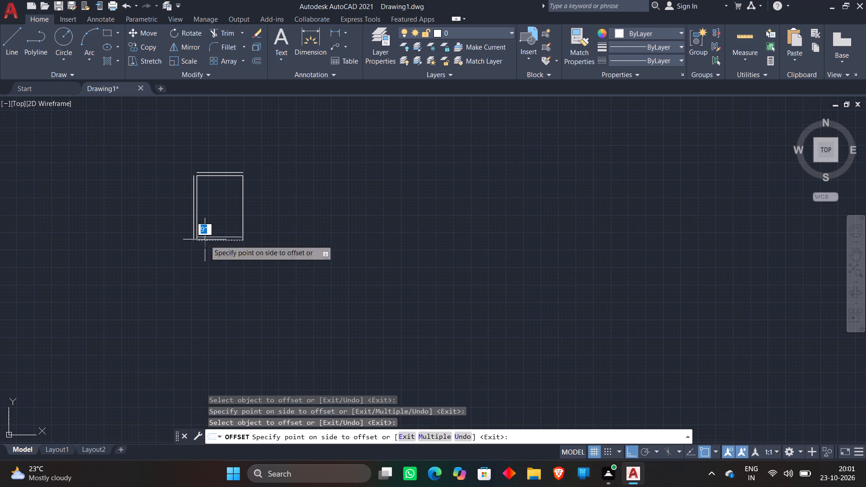
pyautogui.click(199, 283)
pyautogui.click(242, 221)
pyautogui.click(327, 220)
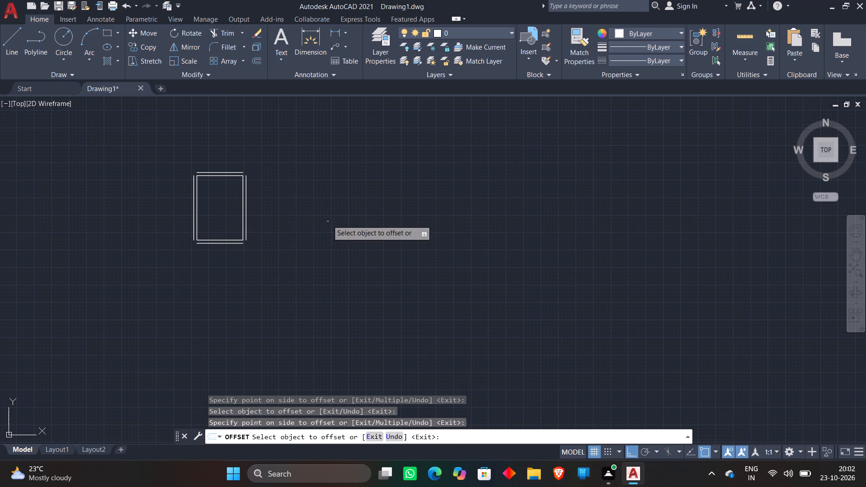
pyautogui.press('Escape')
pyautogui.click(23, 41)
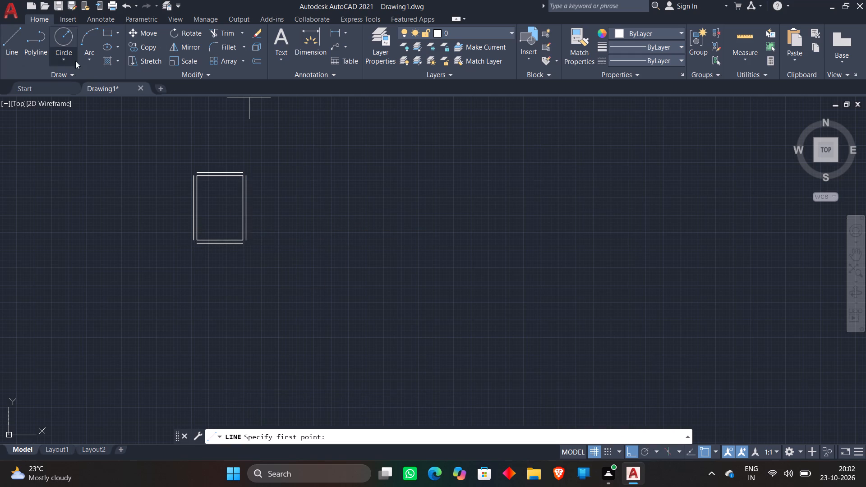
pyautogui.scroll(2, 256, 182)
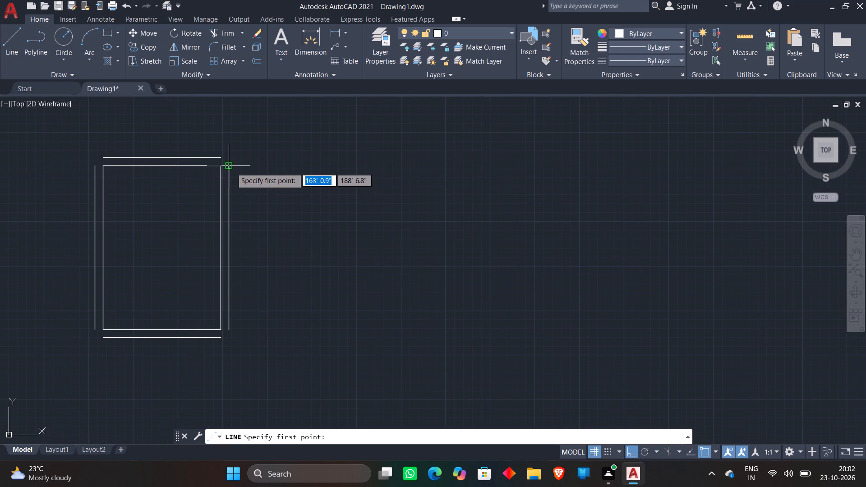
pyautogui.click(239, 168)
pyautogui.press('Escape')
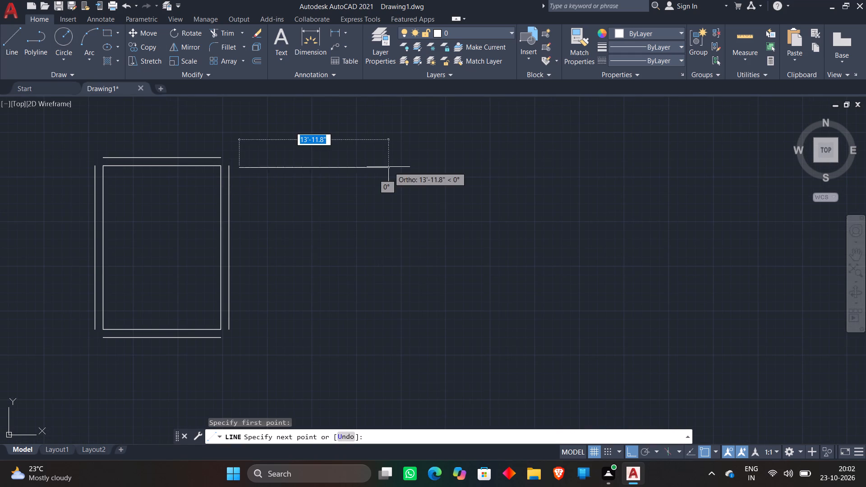
# Draw a 5' wide by 4' high room from lines, starting at the upper end of the large room's right outer wall line.
pyautogui.click(10, 41)
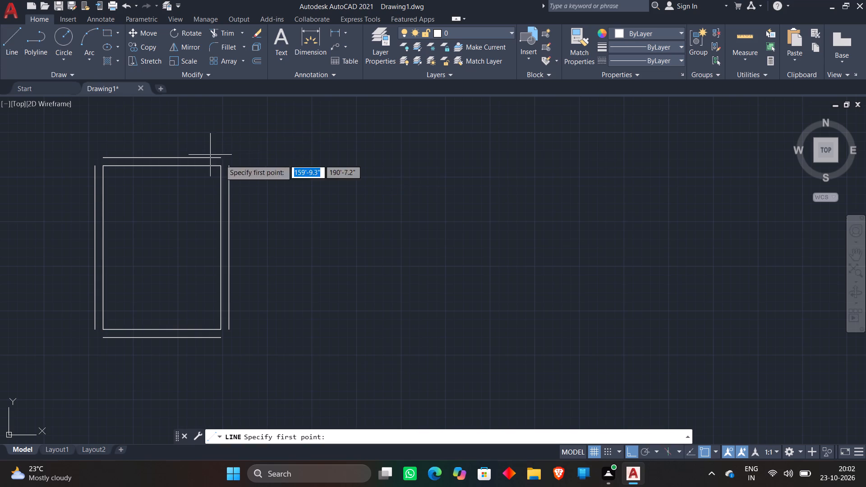
pyautogui.click(230, 165)
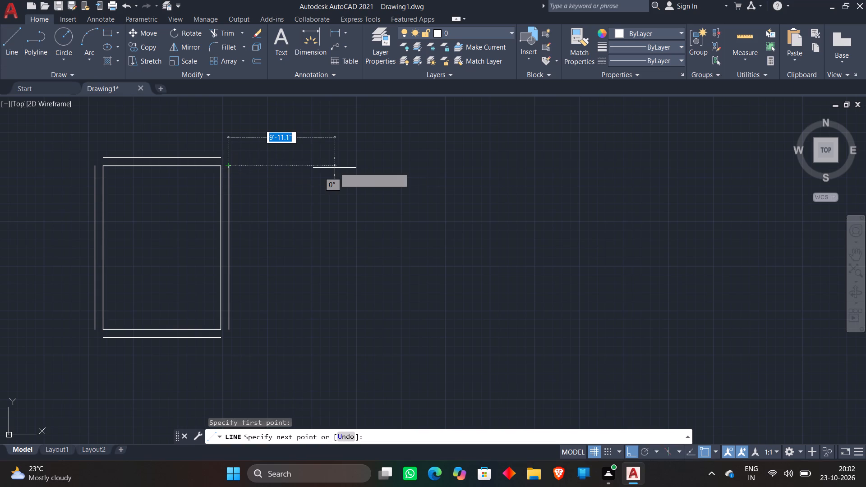
pyautogui.press('5')
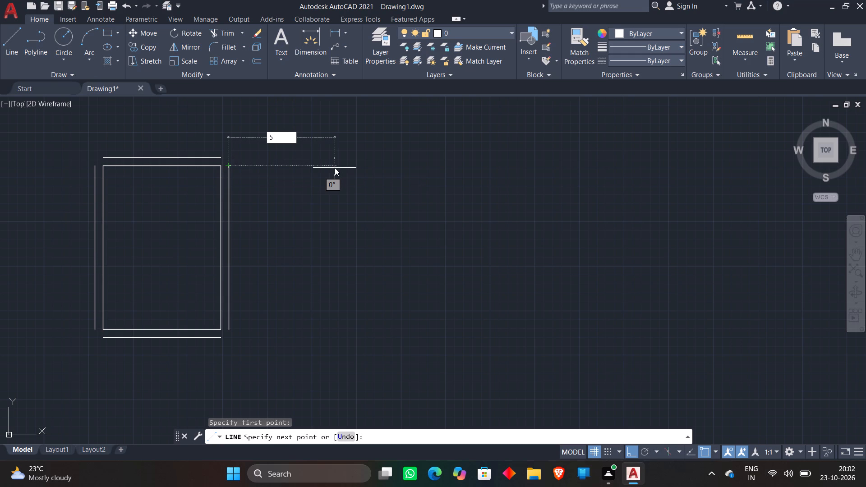
pyautogui.press("'")
pyautogui.press('Return')
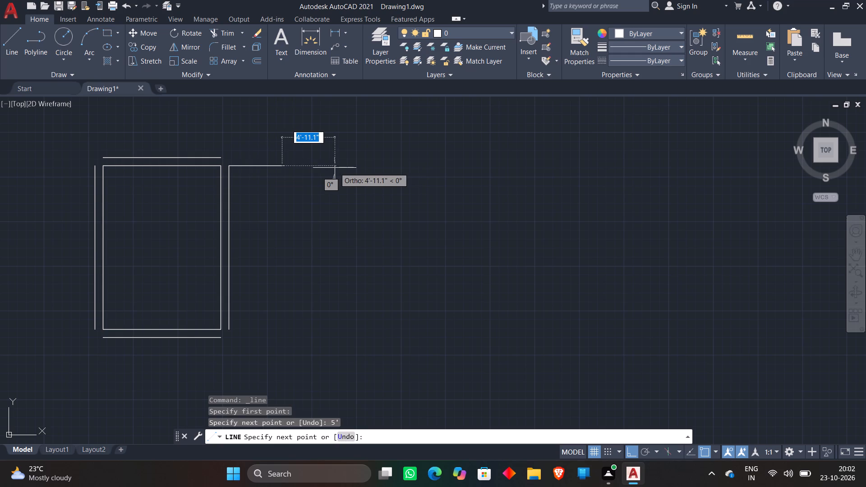
pyautogui.write("4'")
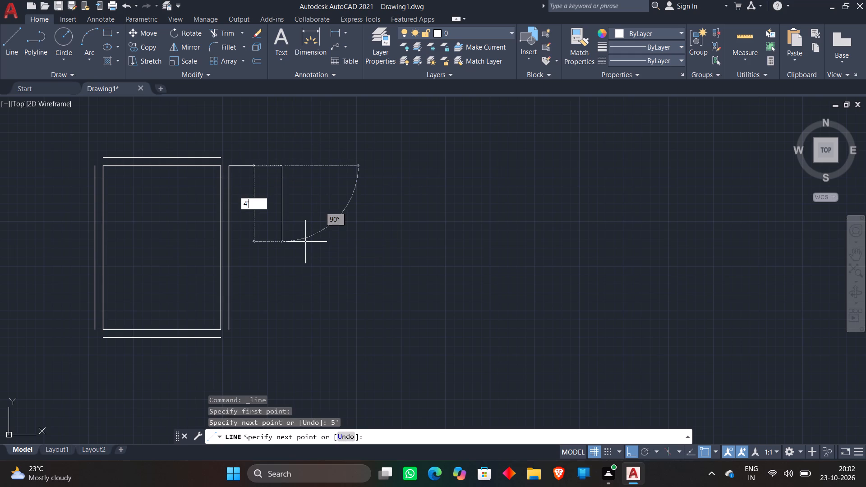
pyautogui.press("'")
pyautogui.press('BackSpace')
pyautogui.press('Return')
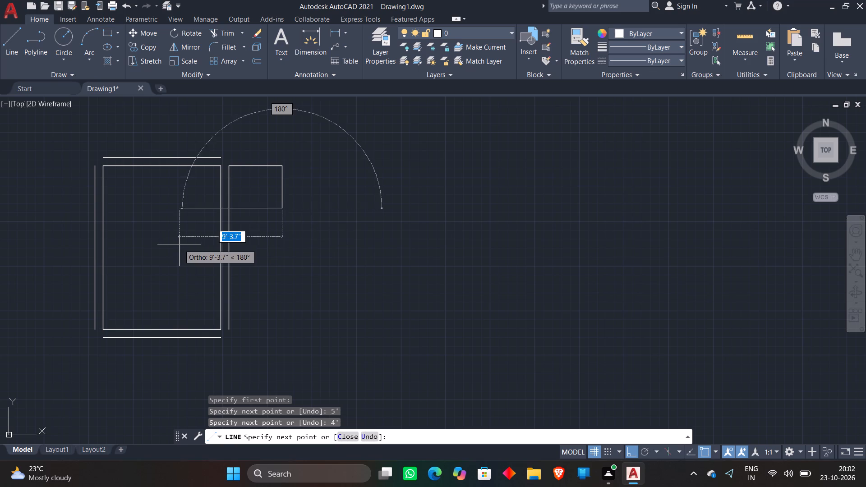
pyautogui.press('5')
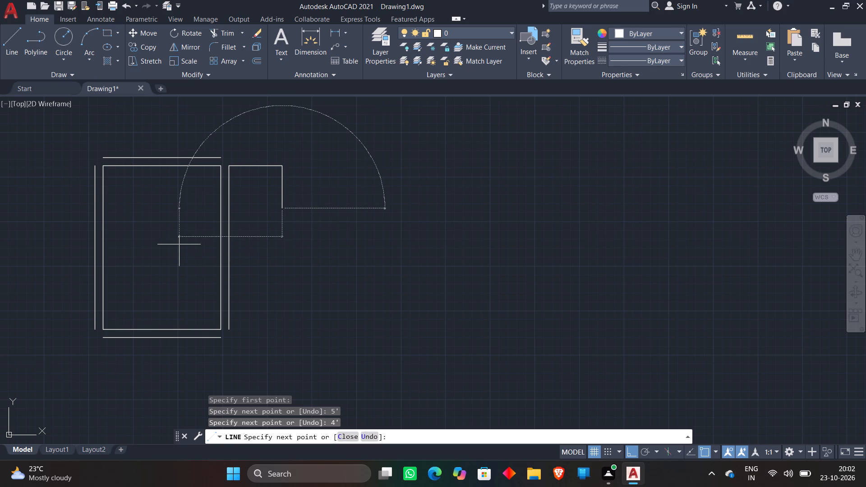
pyautogui.press('5')
pyautogui.press("'")
pyautogui.press('Return')
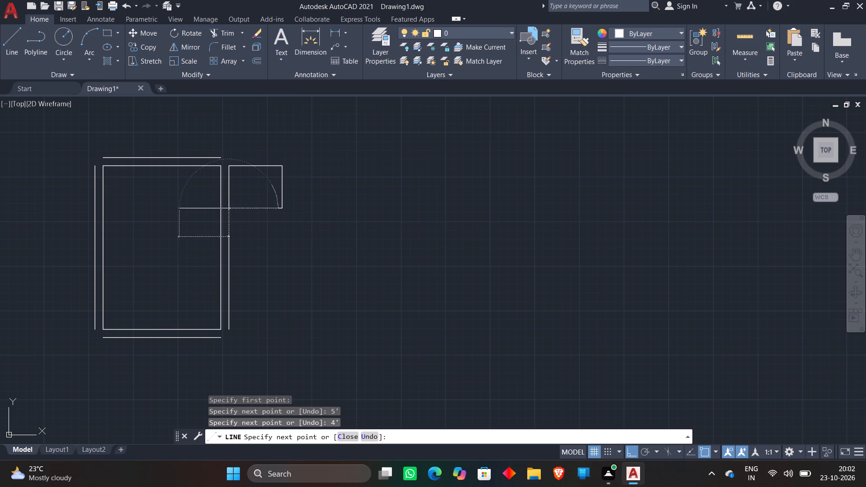
pyautogui.press('Escape')
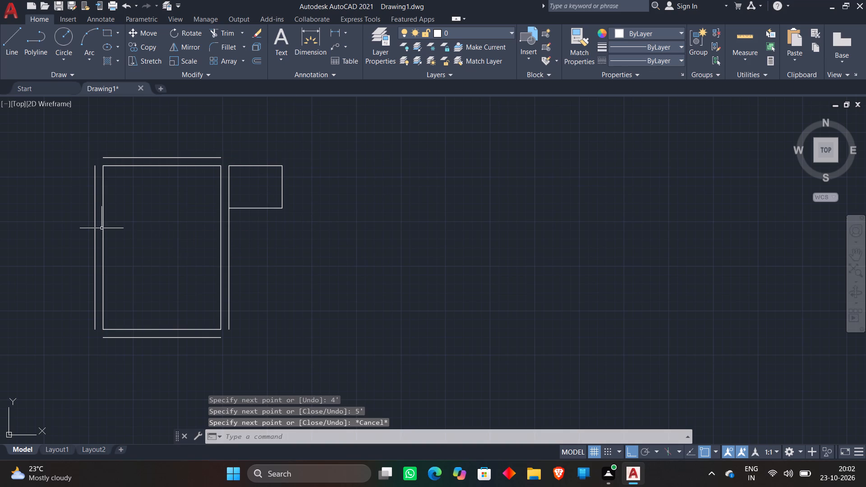
# Offset the top, bottom and right sides of the 5' by 4' room outward by 9".
pyautogui.press('o')
pyautogui.press('Return')
pyautogui.press('Return')
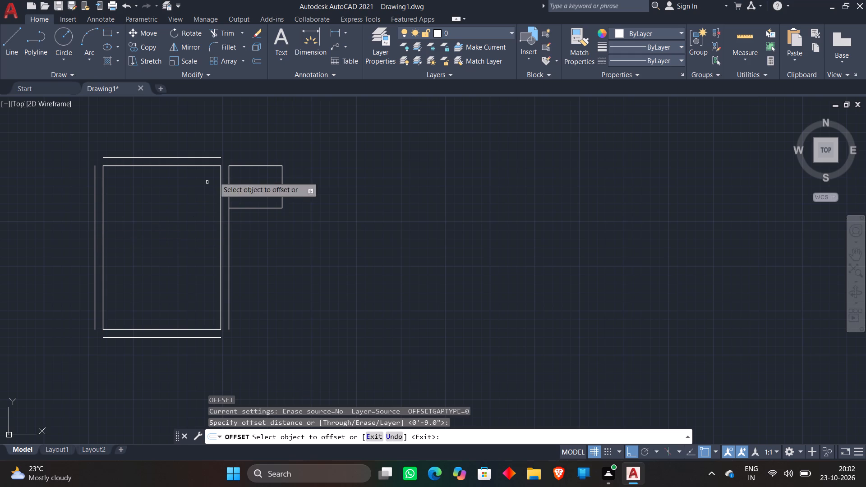
pyautogui.click(239, 166)
pyautogui.click(256, 147)
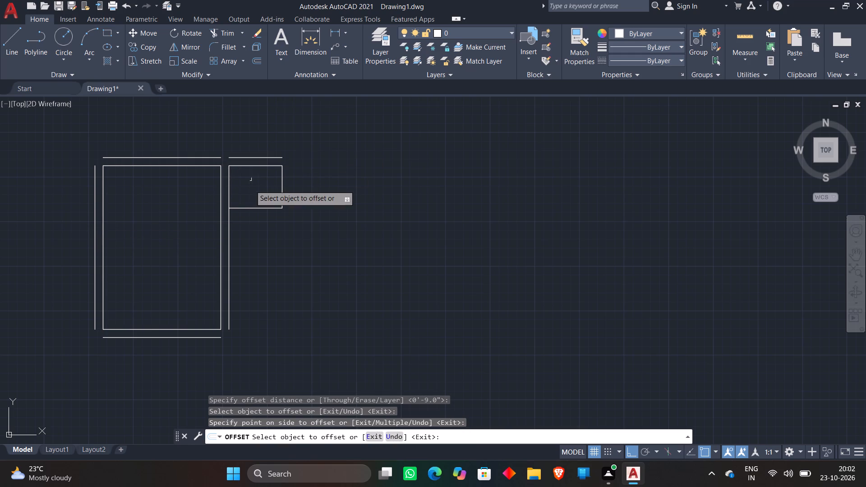
pyautogui.click(253, 207)
pyautogui.click(262, 260)
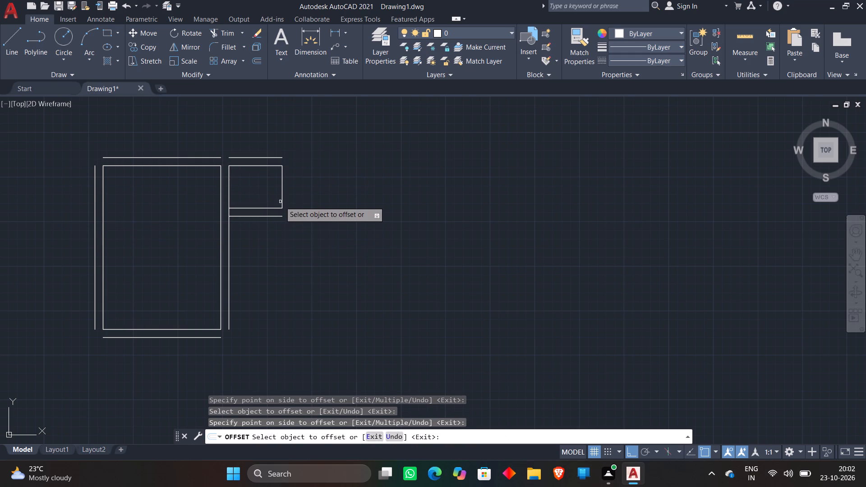
pyautogui.click(281, 196)
pyautogui.click(336, 179)
pyautogui.press('Escape')
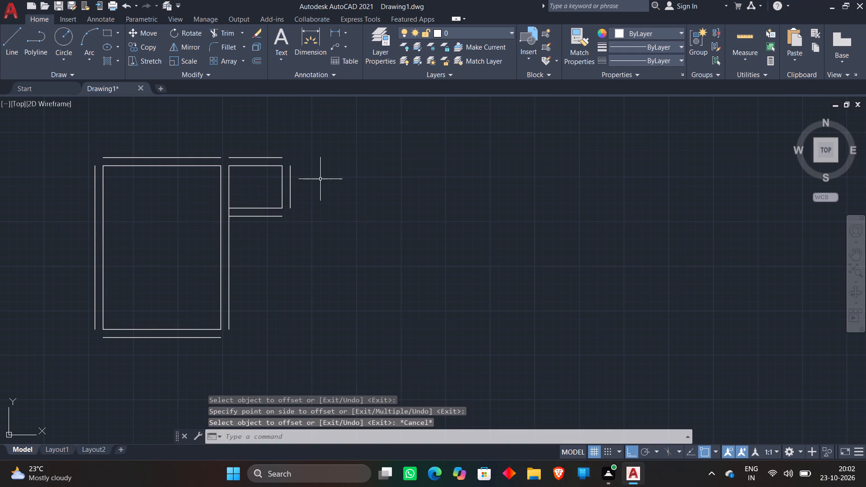
# Trim the large room's outer wall line where it crosses the end of the small room's bottom wall.
pyautogui.write('TR')
pyautogui.press('space')
pyautogui.scroll(3, 235, 198)
pyautogui.click(213, 239)
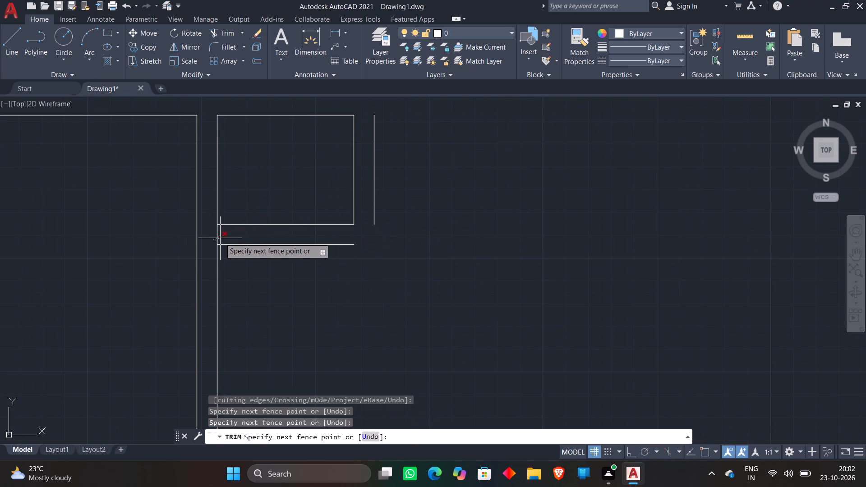
pyautogui.click(220, 238)
pyautogui.press('Escape')
pyautogui.scroll(-2, 473, 195)
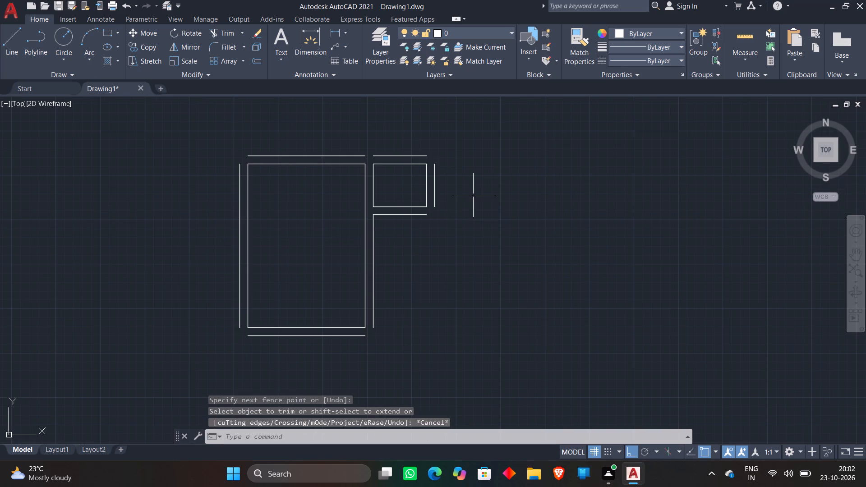
# Draw a second small room from lines, 5'2" wide and 4' high, starting at the top of the first small room's right outer wall line.
pyautogui.write('L')
pyautogui.press('space')
pyautogui.click(436, 163)
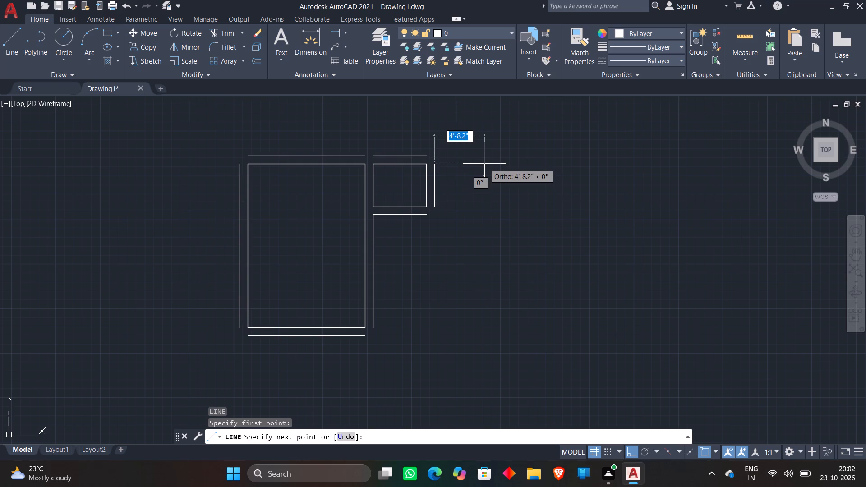
pyautogui.write("5'2")
pyautogui.hotkey('shift', '"')
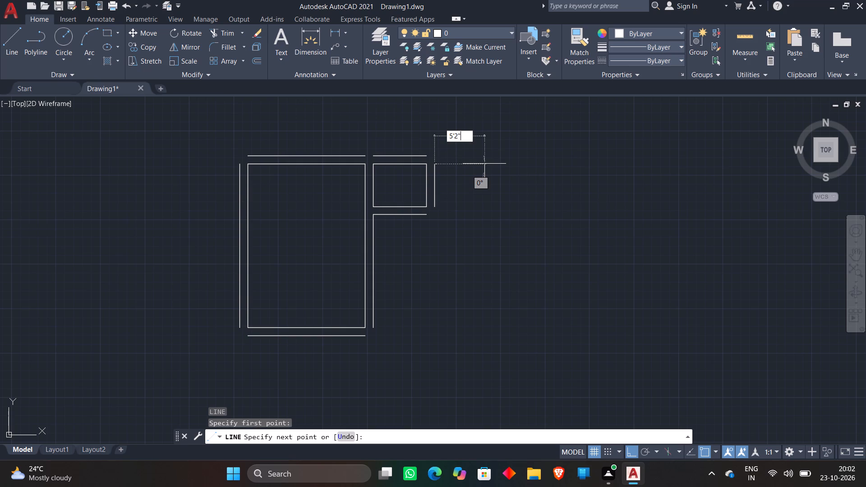
pyautogui.press('Return')
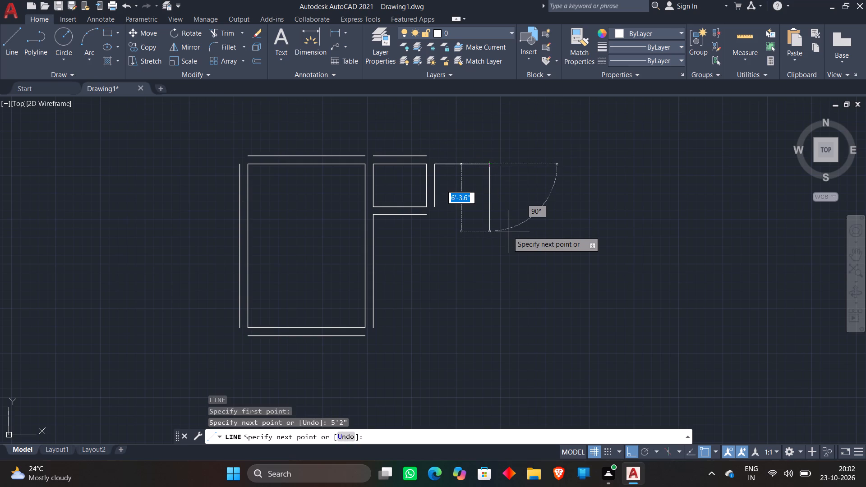
pyautogui.write("4'")
pyautogui.press('Return')
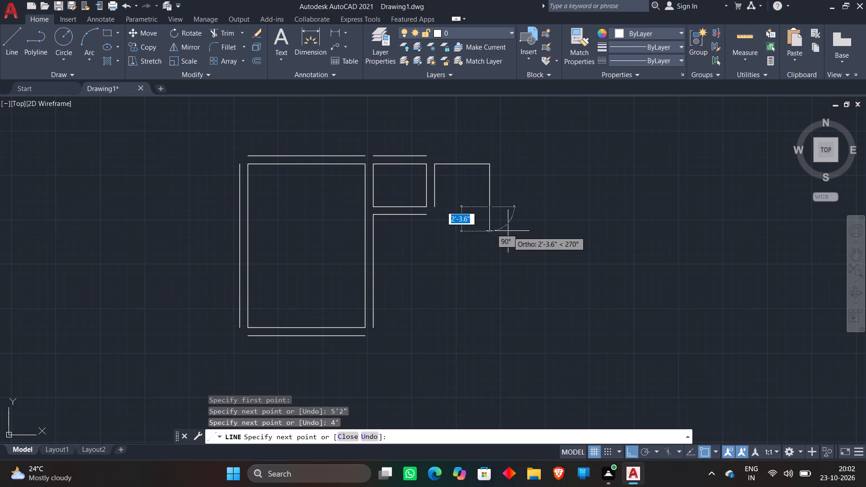
pyautogui.write('5\'2"')
pyautogui.press('Return')
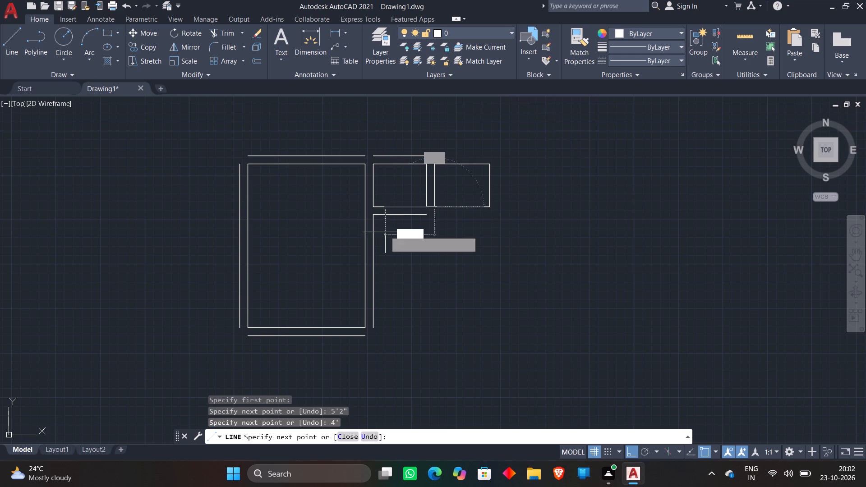
pyautogui.press('Escape')
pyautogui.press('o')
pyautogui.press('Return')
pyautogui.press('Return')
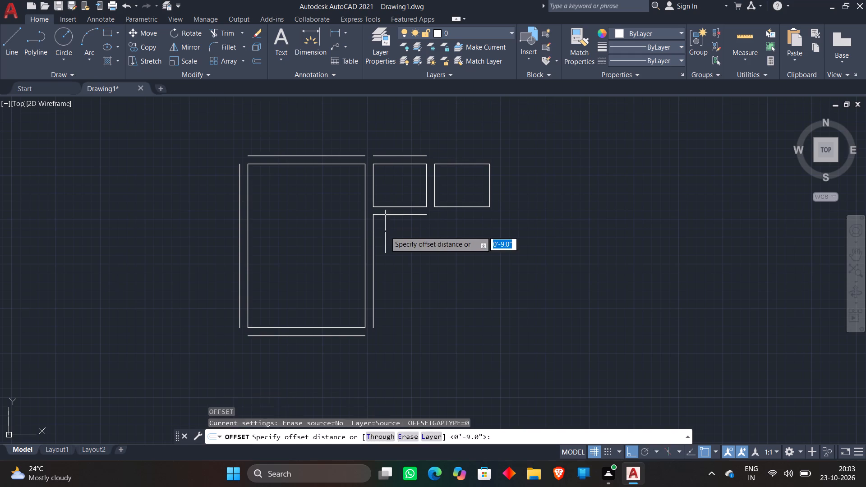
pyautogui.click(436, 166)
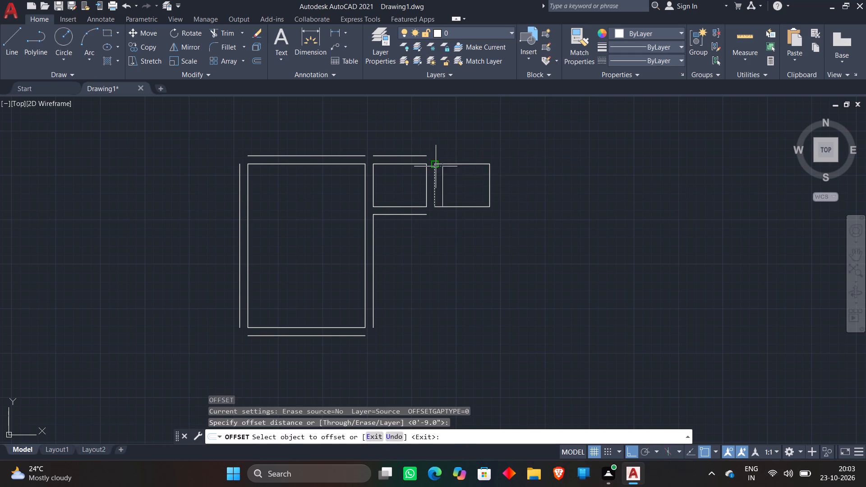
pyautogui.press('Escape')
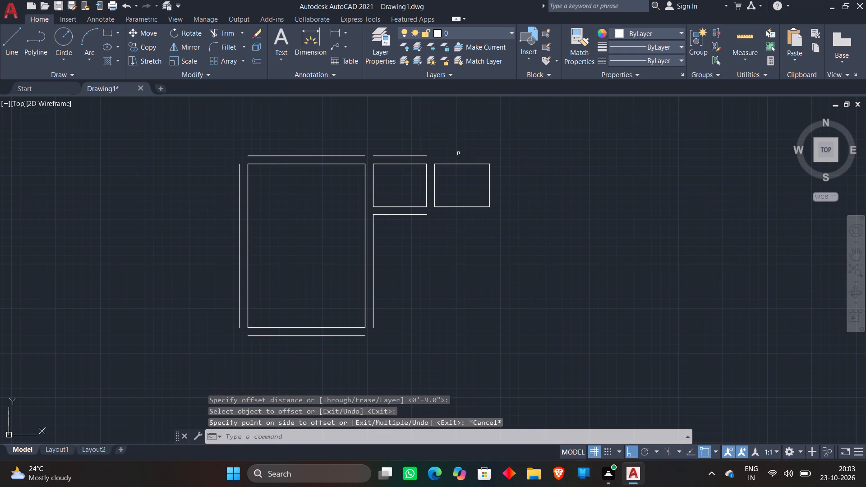
# Offset the top, right and bottom sides of the 5'2" by 4' room outward by 9".
pyautogui.press('o')
pyautogui.press('Return')
pyautogui.press('Return')
pyautogui.click(458, 163)
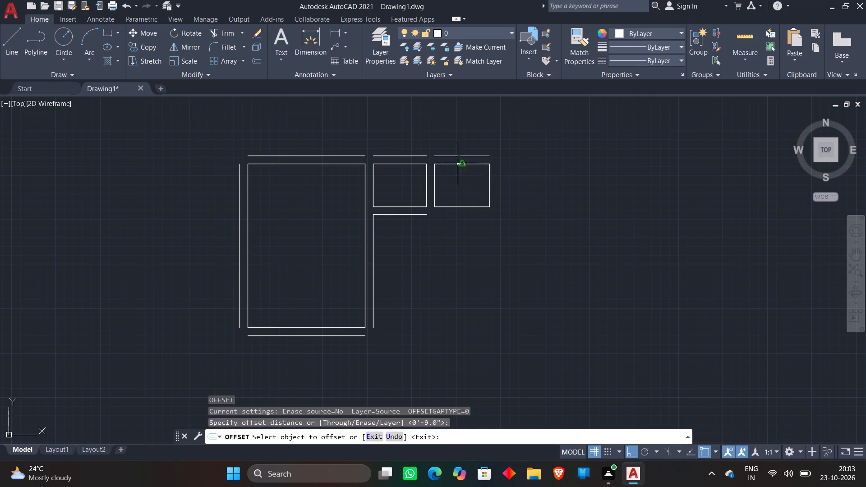
pyautogui.click(472, 116)
pyautogui.click(489, 184)
pyautogui.click(608, 180)
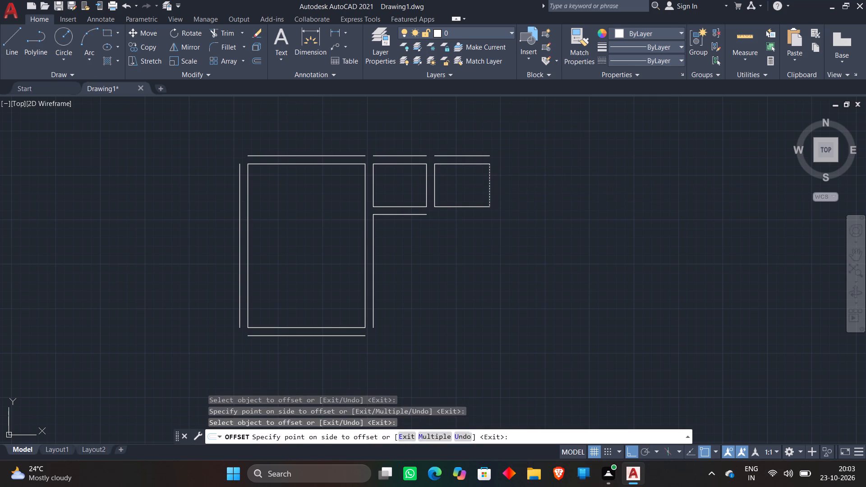
pyautogui.click(480, 206)
pyautogui.click(461, 235)
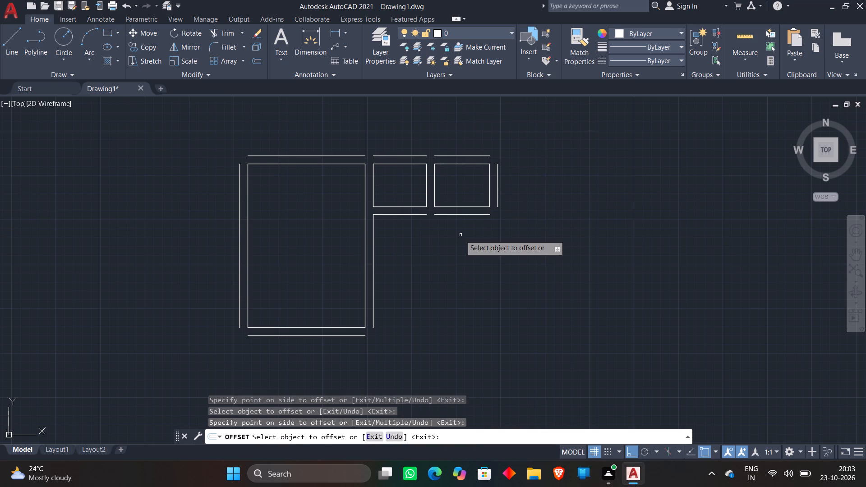
pyautogui.press('Escape')
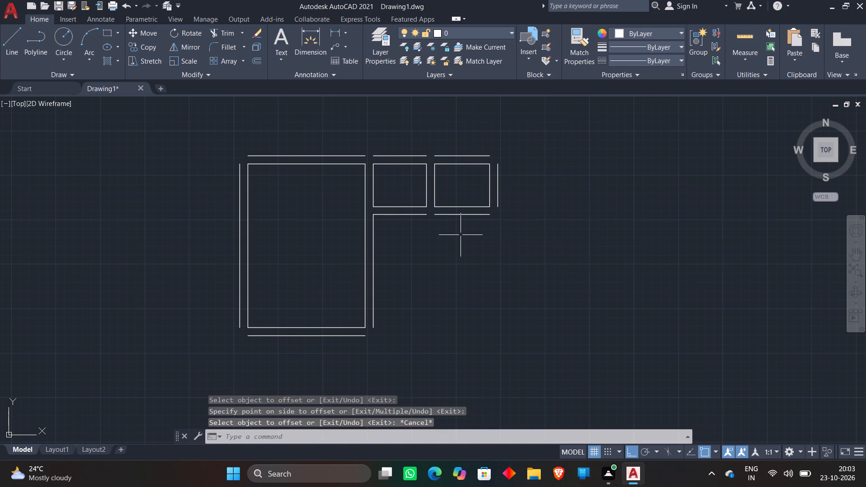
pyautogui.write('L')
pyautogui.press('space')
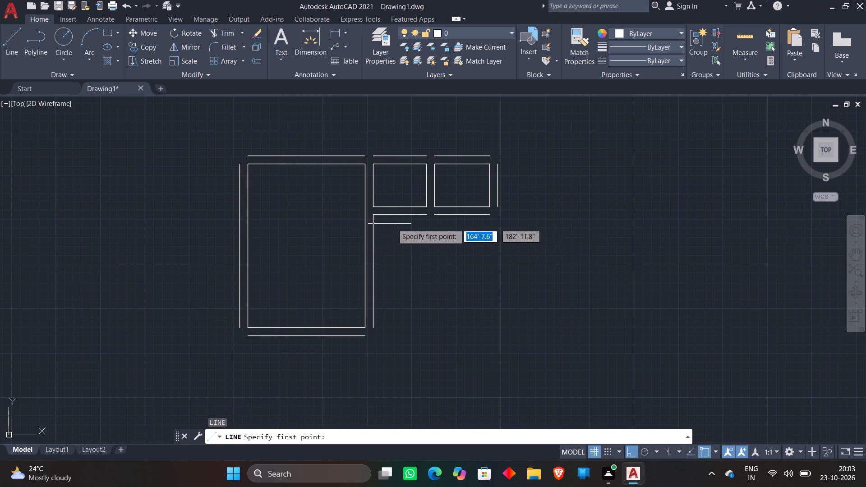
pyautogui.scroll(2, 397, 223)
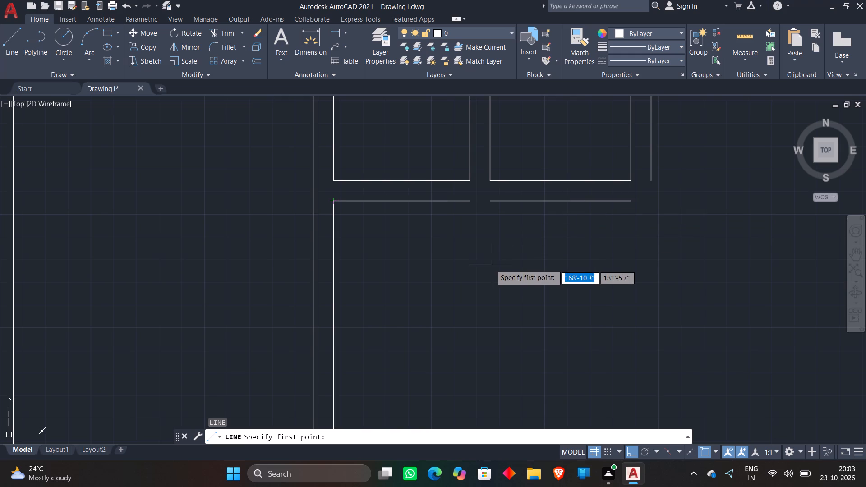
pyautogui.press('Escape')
# Remove the outer bottom wall lines below the 5' by 4' and 5'2" by 4' rooms using Trim.
pyautogui.write('TR')
pyautogui.press('space')
pyautogui.click(410, 201)
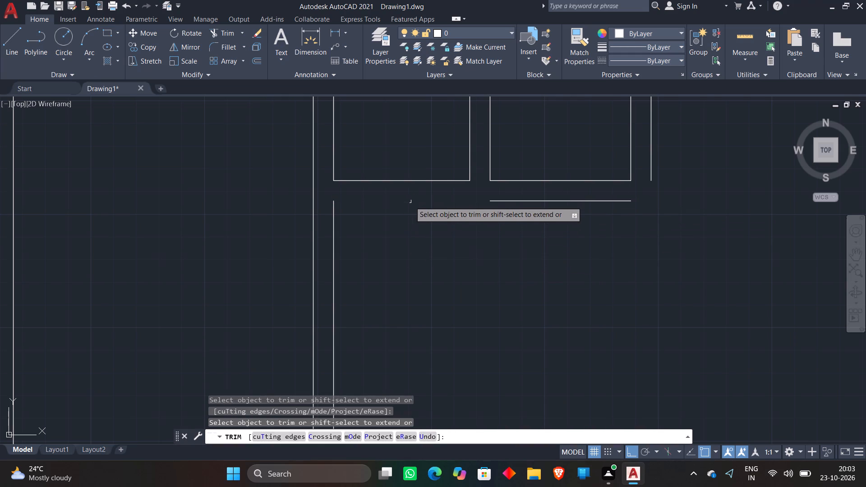
pyautogui.click(570, 203)
pyautogui.click(559, 196)
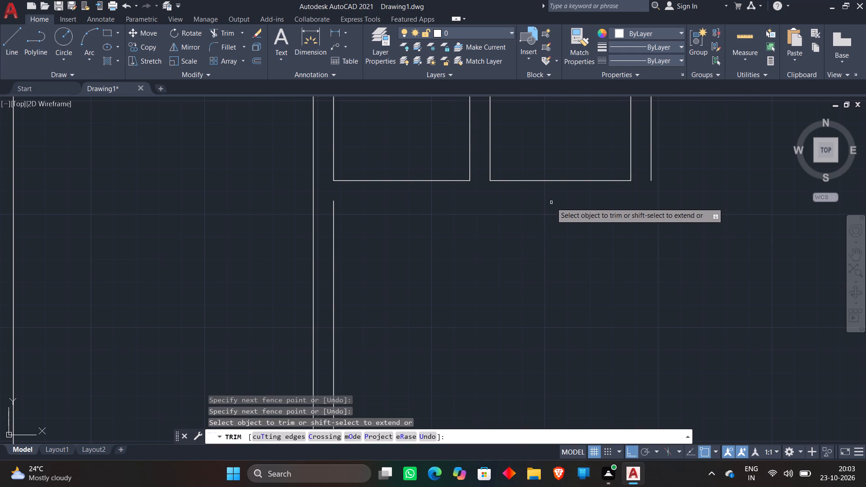
pyautogui.press('Escape')
# Draw a 7'4" wide, 4' high room from lines, starting at the top end of the large room's outer wall line below the first small room.
pyautogui.write('L')
pyautogui.press('space')
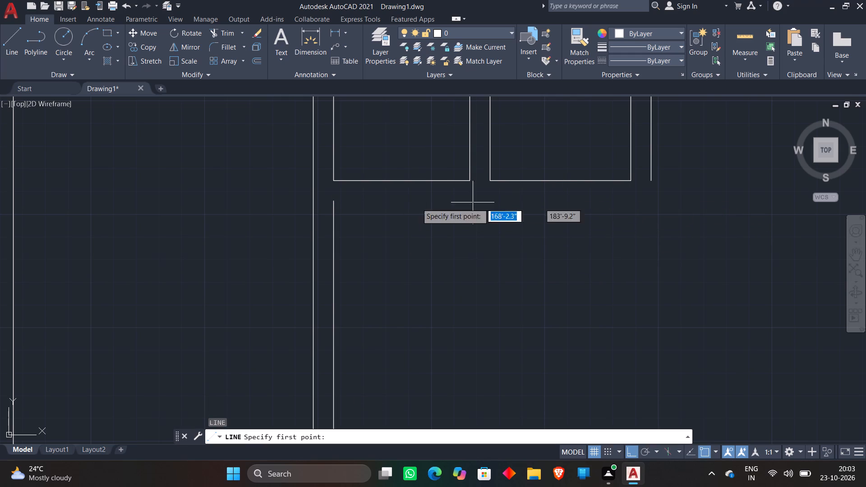
pyautogui.click(332, 205)
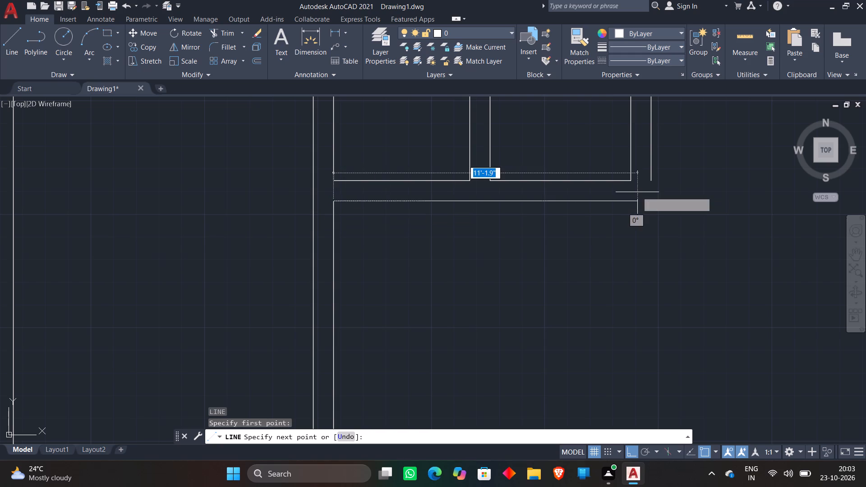
pyautogui.write('7\'4"')
pyautogui.press('Return')
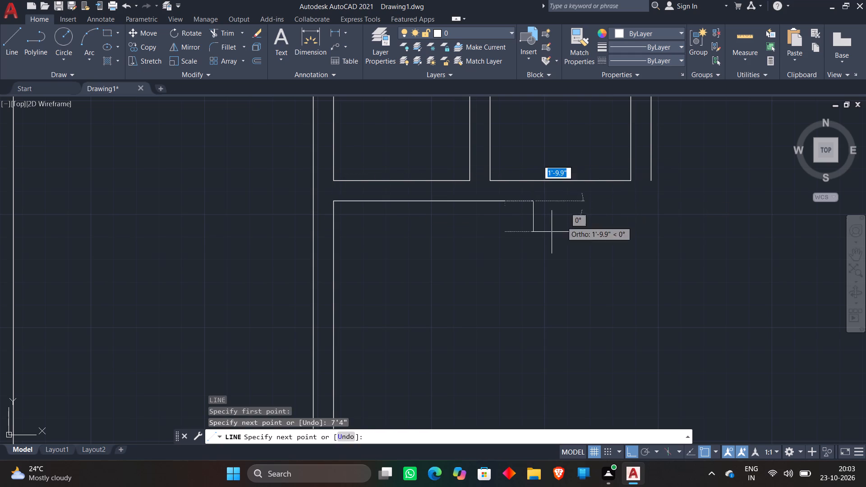
pyautogui.write("4'")
pyautogui.press('Return')
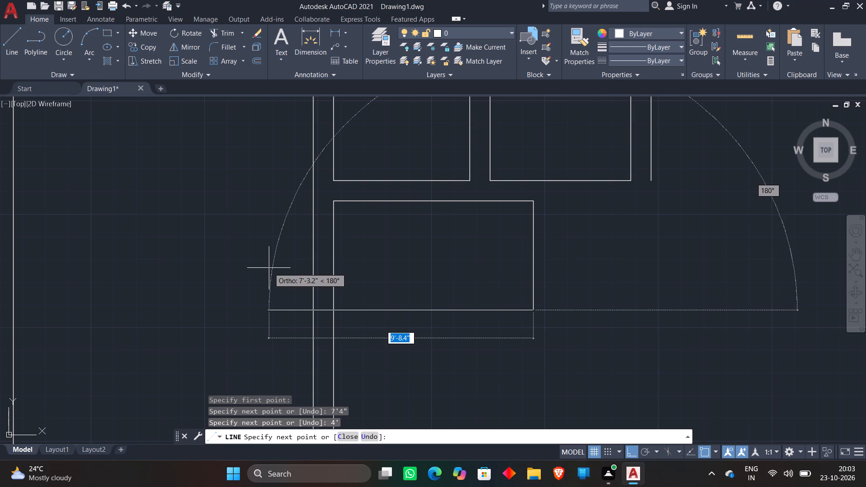
pyautogui.write('7\'4"')
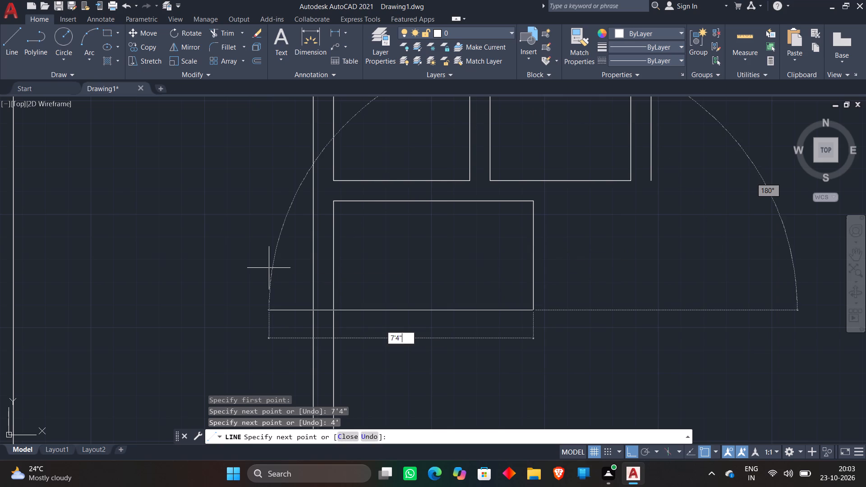
pyautogui.press('Return')
pyautogui.press('Escape')
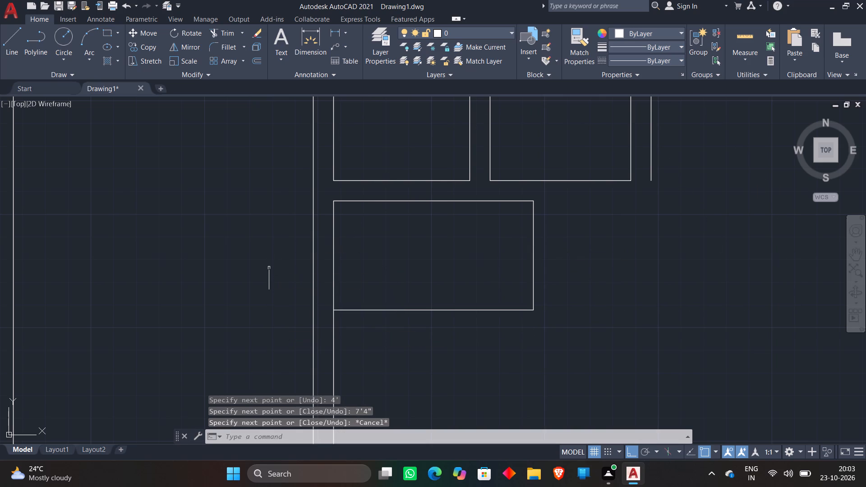
# Offset the bottom and right sides of the 7'4" by 4' room outward by 9".
pyautogui.press('o')
pyautogui.press('Return')
pyautogui.press('Return')
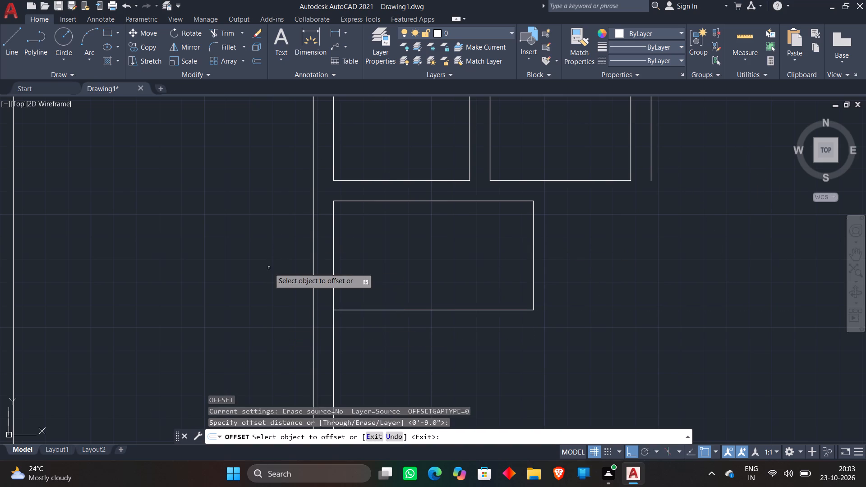
pyautogui.click(363, 312)
pyautogui.click(363, 310)
pyautogui.click(355, 335)
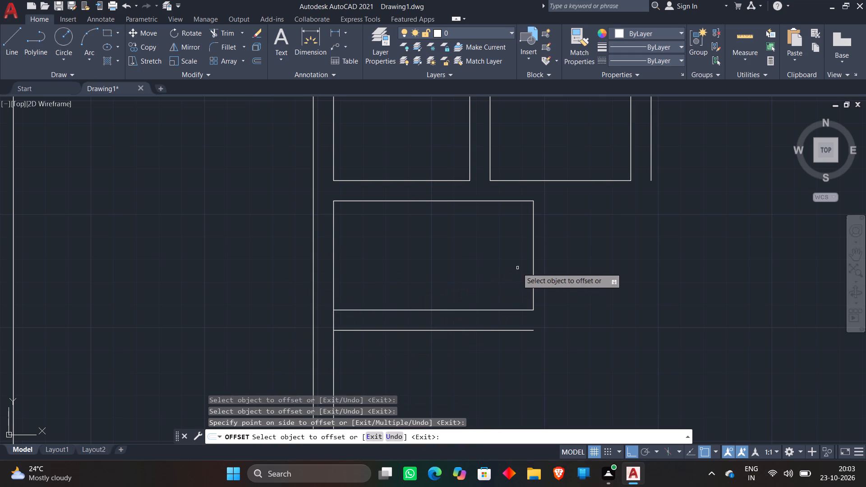
pyautogui.click(533, 279)
pyautogui.click(604, 281)
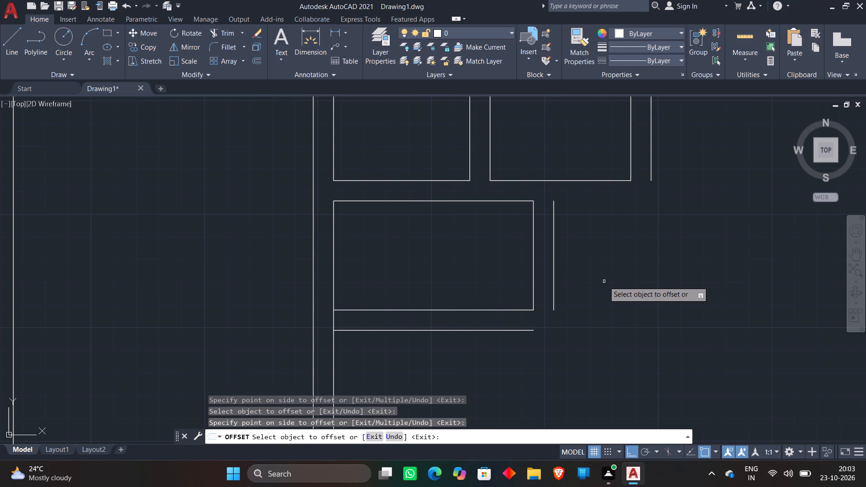
pyautogui.press('Escape')
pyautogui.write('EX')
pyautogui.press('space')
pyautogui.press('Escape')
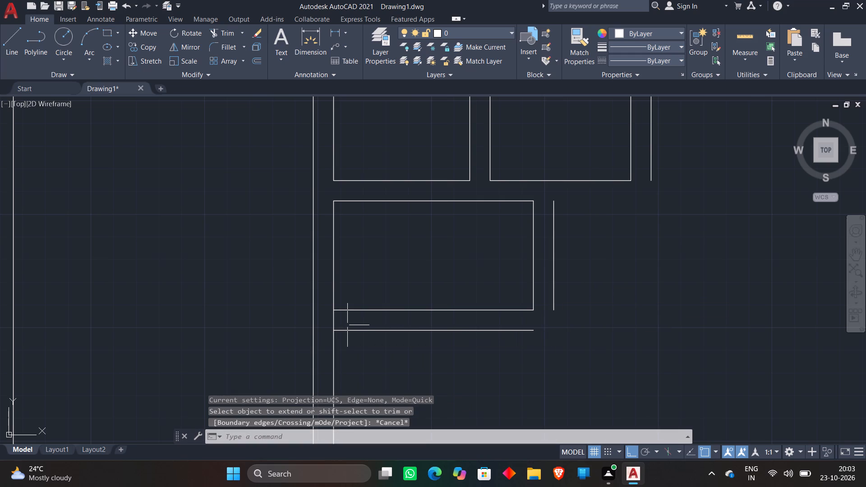
# Trim the large room's outer wall line between the 7'4" room's bottom side and its 9" offset.
pyautogui.write('TR')
pyautogui.press('space')
pyautogui.scroll(2, 347, 325)
pyautogui.click(331, 318)
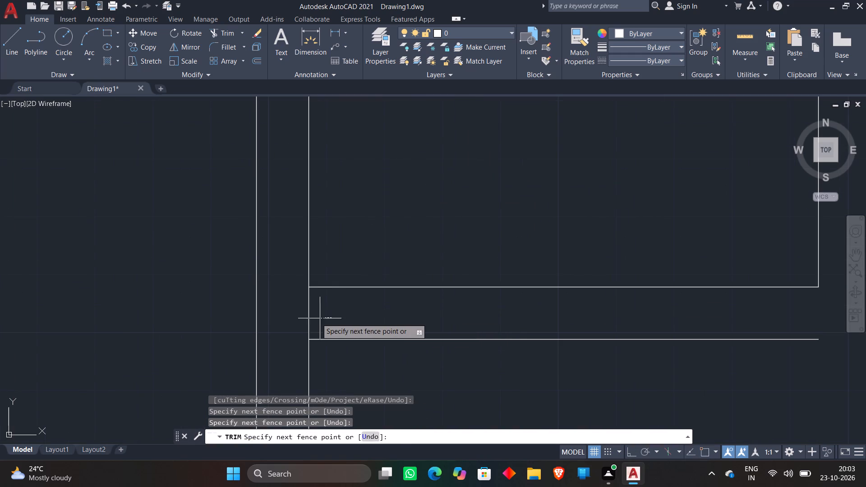
pyautogui.click(288, 319)
pyautogui.press('space')
pyautogui.press('Escape')
pyautogui.scroll(-3, 288, 319)
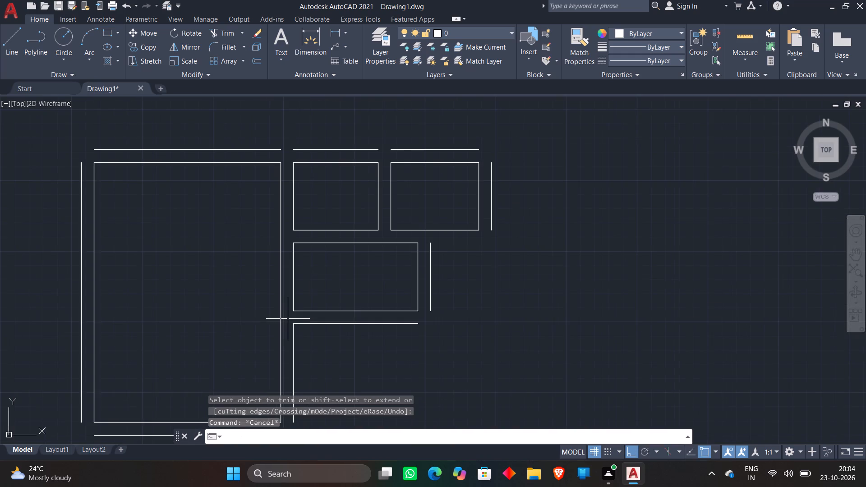
# Remove the remaining piece of the large room's outer wall line below the 7'4" room's bottom wall using Trim.
pyautogui.scroll(-2, 288, 319)
pyautogui.moveTo(404, 324); pyautogui.dragTo(429, 294, button='middle')
pyautogui.scroll(2, 373, 335)
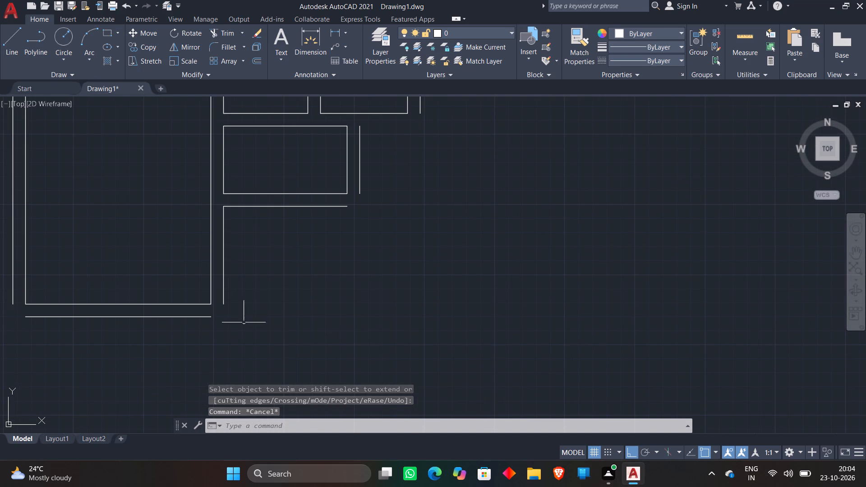
pyautogui.scroll(-1, 233, 298)
pyautogui.moveTo(233, 298); pyautogui.dragTo(294, 276, button='middle')
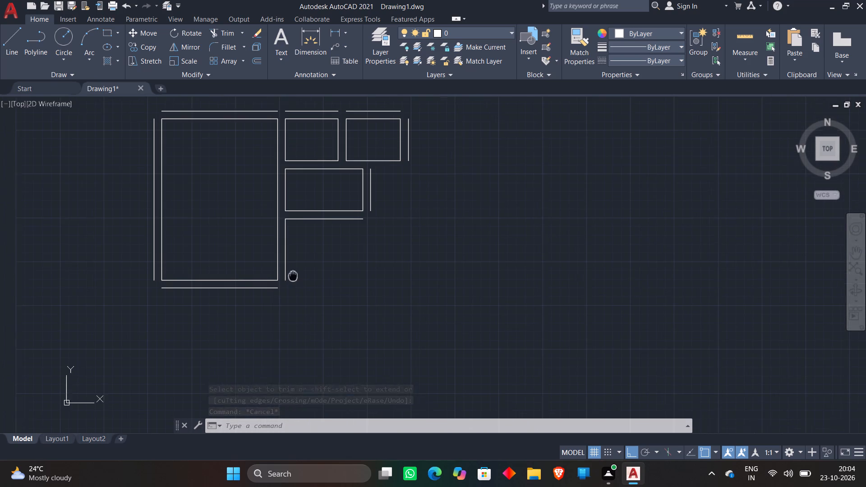
pyautogui.moveTo(294, 276); pyautogui.dragTo(295, 276, button='middle')
pyautogui.write('TR')
pyautogui.press('space')
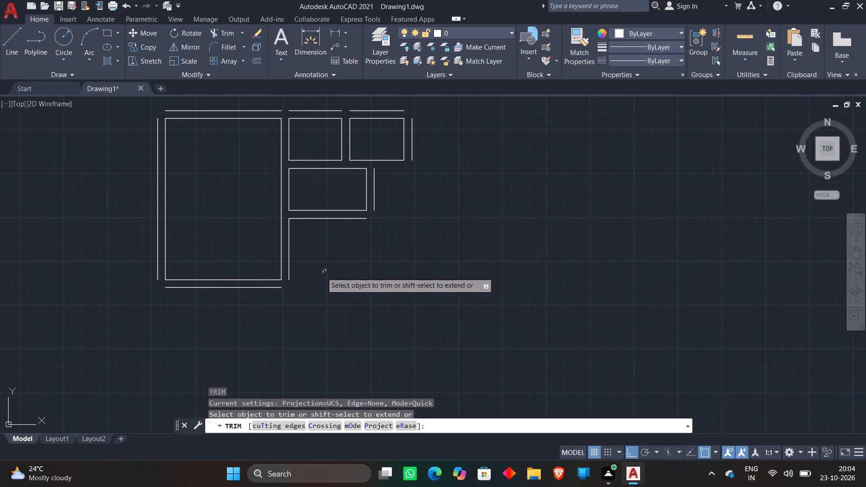
pyautogui.scroll(1, 266, 271)
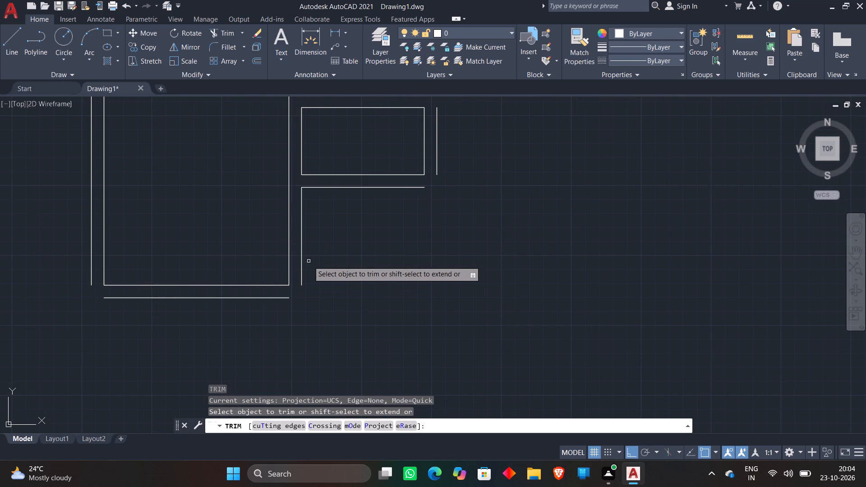
pyautogui.click(300, 269)
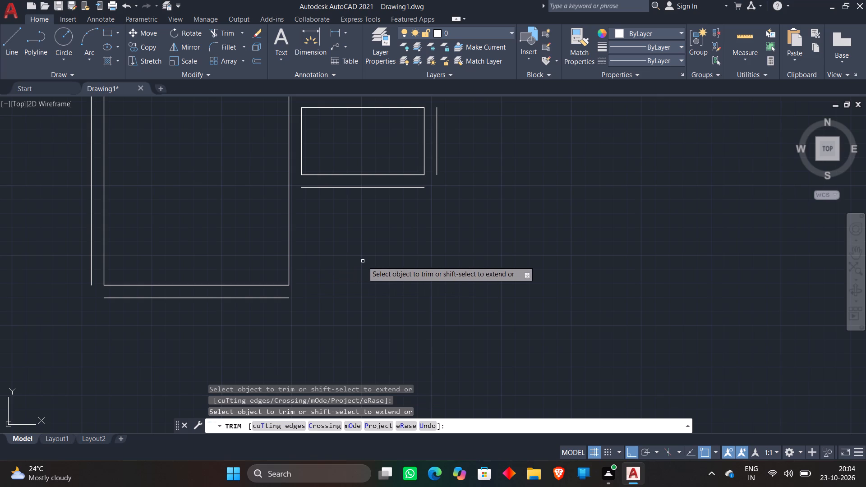
pyautogui.press('Escape')
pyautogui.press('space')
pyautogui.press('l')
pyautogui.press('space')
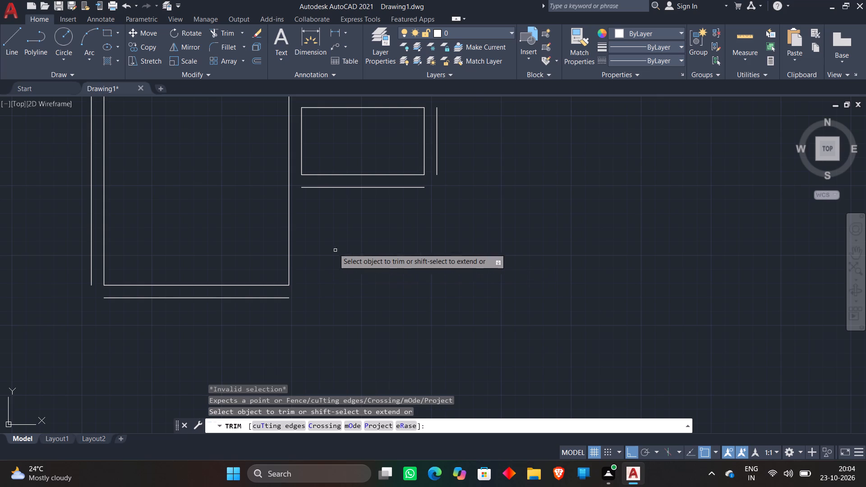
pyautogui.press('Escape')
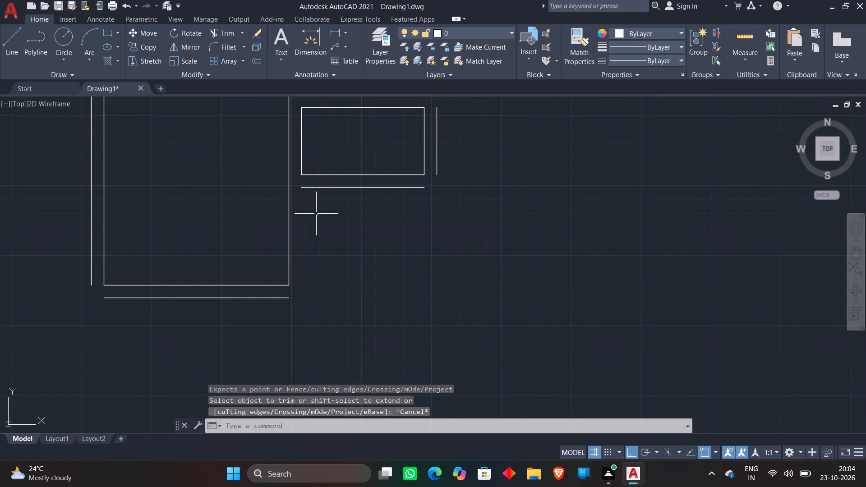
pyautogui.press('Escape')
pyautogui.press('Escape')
# Draw a line 6'8" down from the left end of the 7'4" room's outer bottom wall line, continuing 10'4" to the right.
pyautogui.write('L')
pyautogui.press('space')
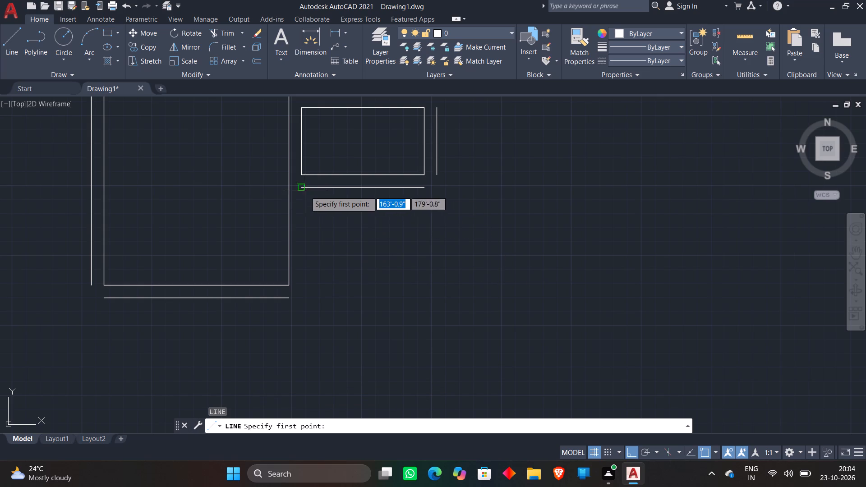
pyautogui.click(304, 190)
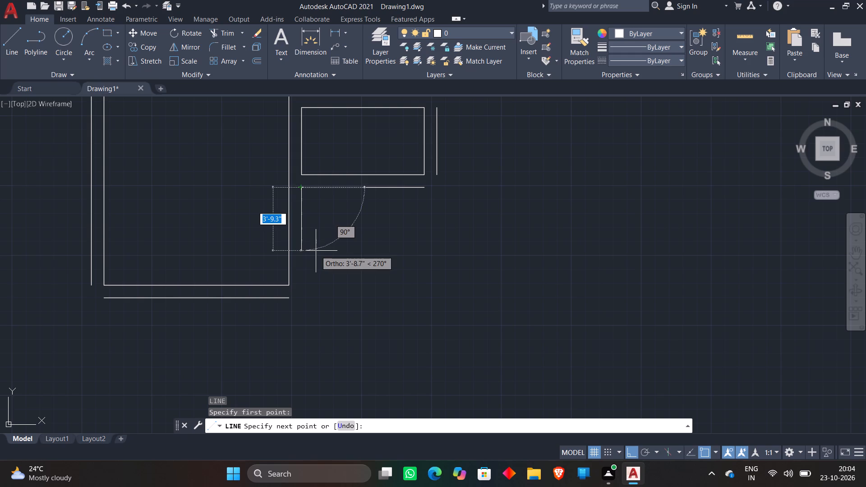
pyautogui.write('6\'8"')
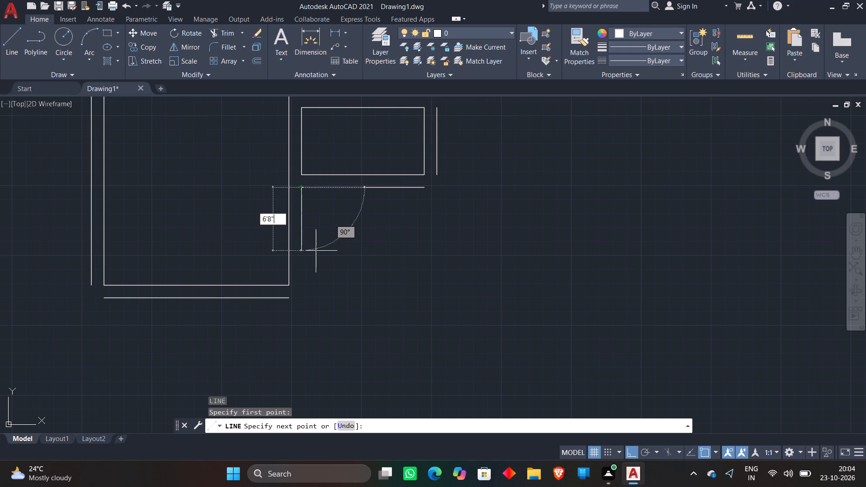
pyautogui.press('Return')
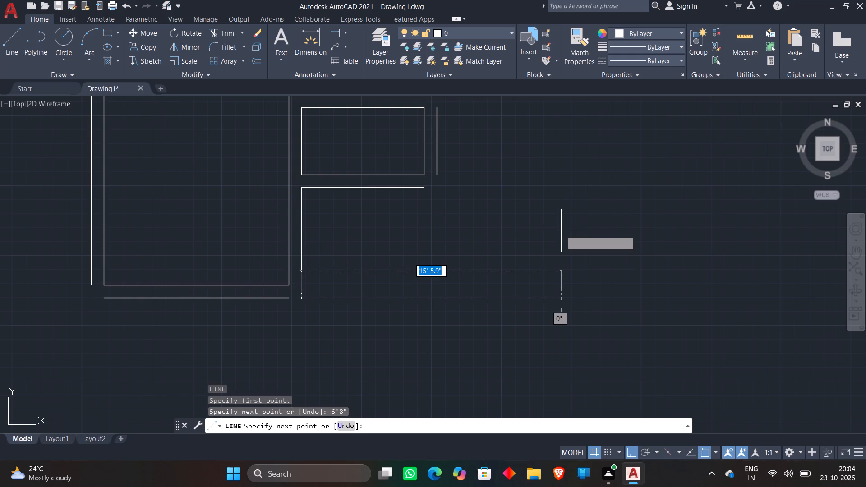
pyautogui.write("10'4")
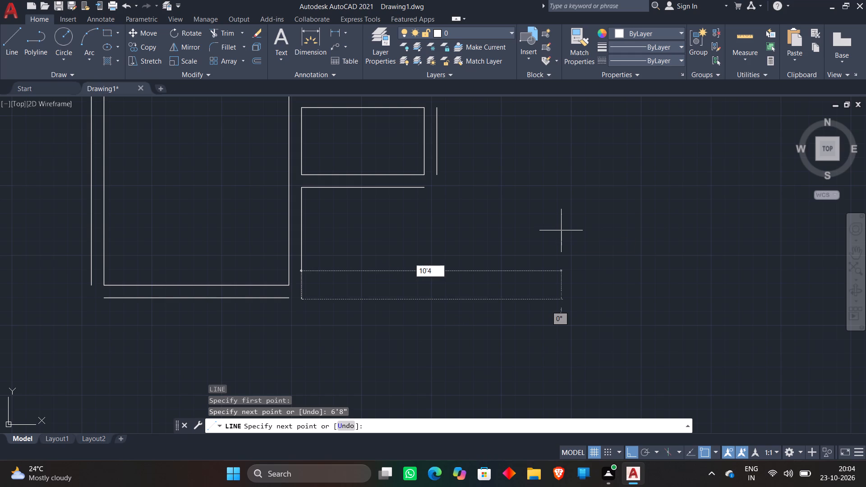
pyautogui.hotkey('shift', '"')
pyautogui.press('Return')
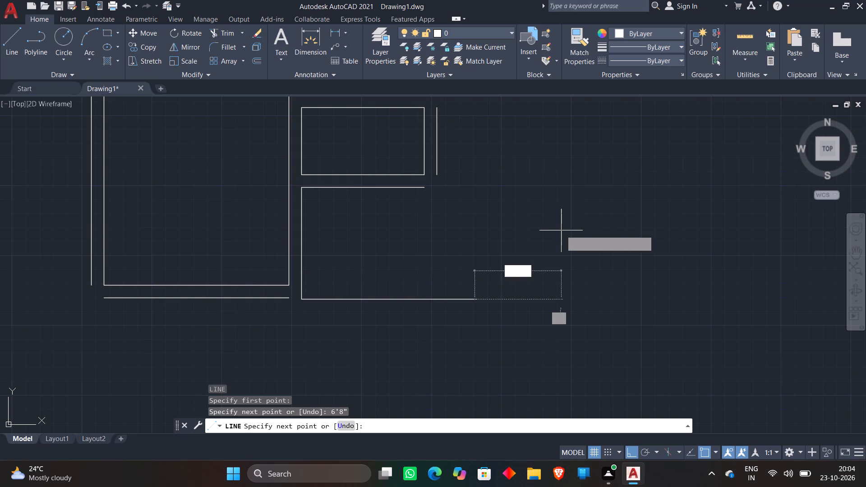
pyautogui.press('Escape')
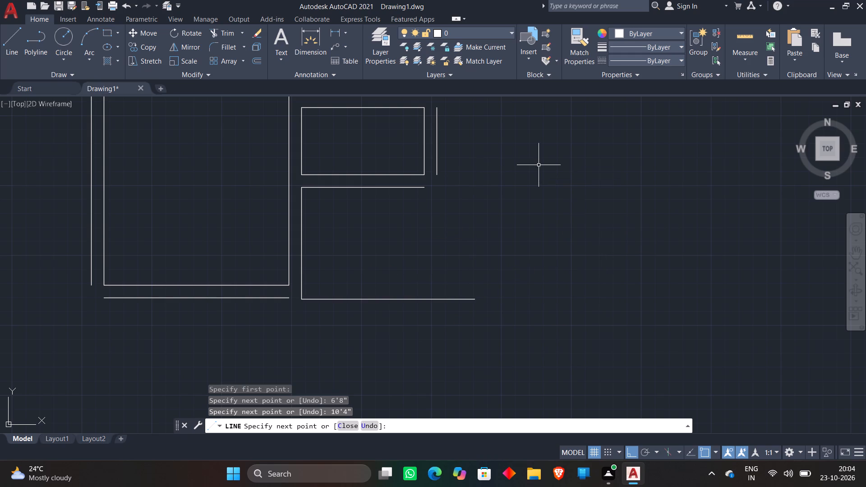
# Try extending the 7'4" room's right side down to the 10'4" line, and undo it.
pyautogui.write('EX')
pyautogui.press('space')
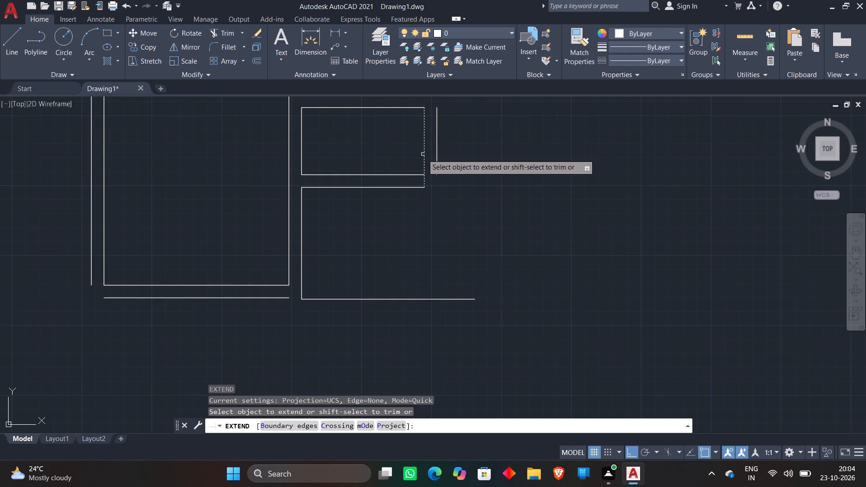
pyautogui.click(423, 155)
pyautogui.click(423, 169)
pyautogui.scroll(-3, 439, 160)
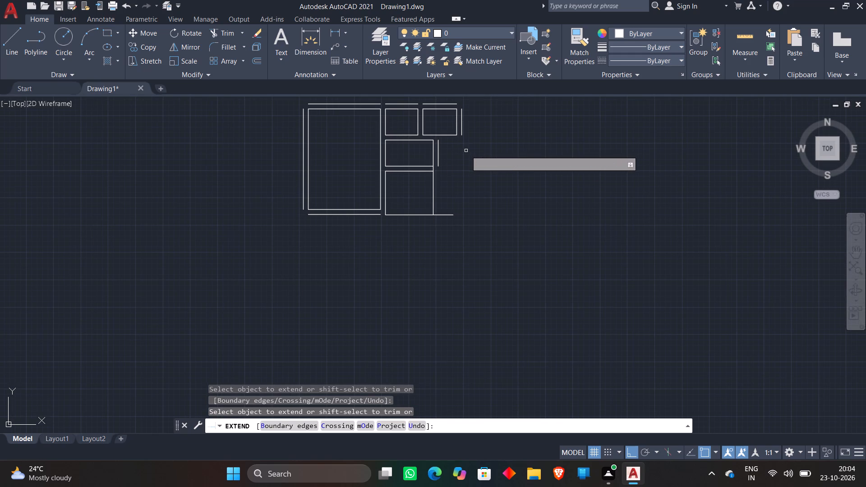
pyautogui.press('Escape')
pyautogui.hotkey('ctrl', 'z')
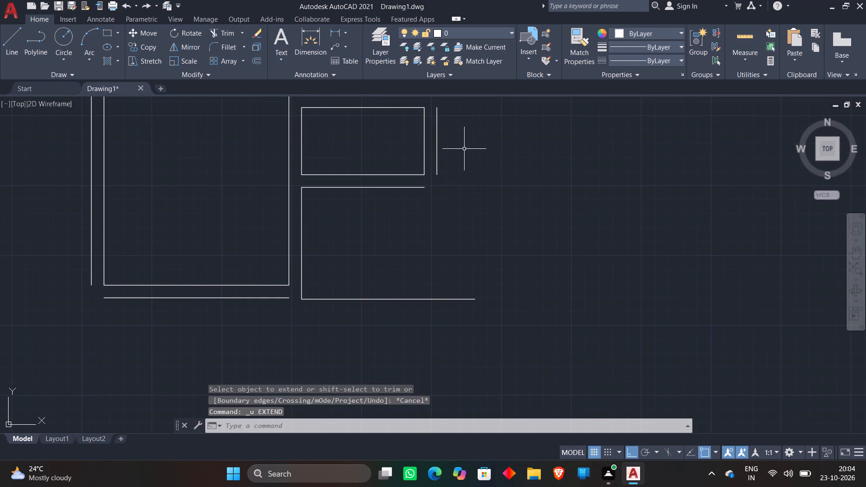
# Draw a vertical line about 14'1" down from the lower end of the 5'2" room's outer right wall line.
pyautogui.scroll(-3, 464, 149)
pyautogui.scroll(3, 490, 149)
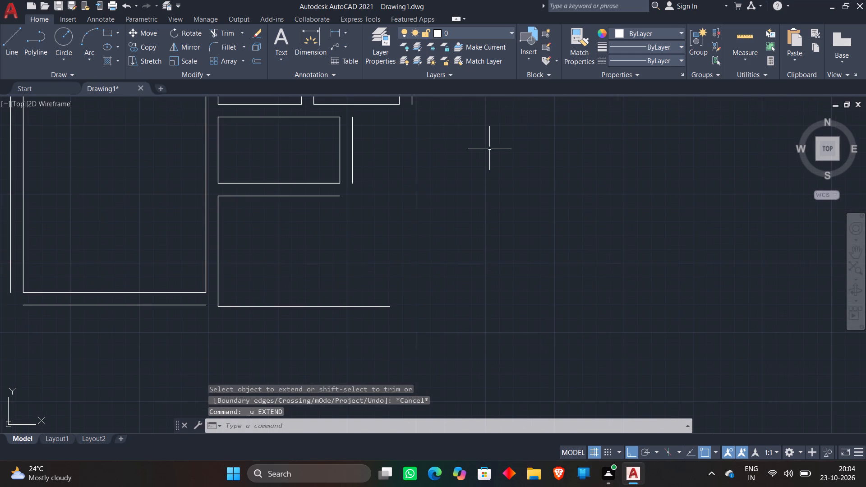
pyautogui.press('l')
pyautogui.press('space')
pyautogui.click(412, 105)
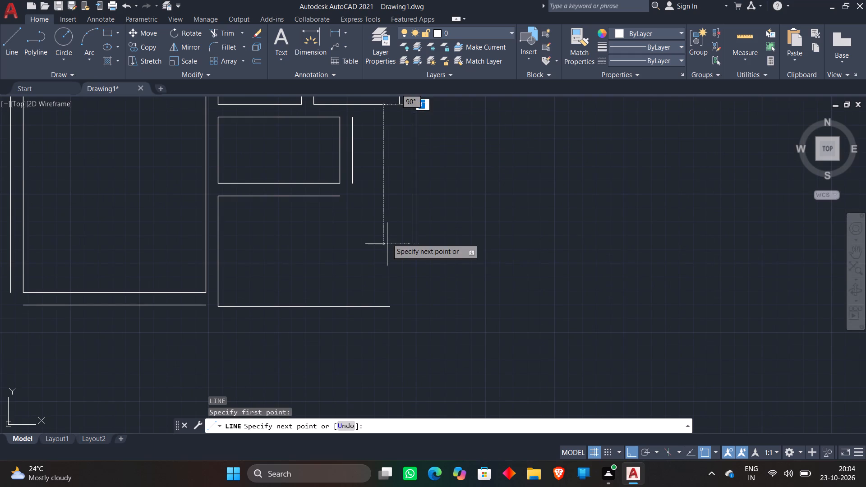
pyautogui.click(398, 339)
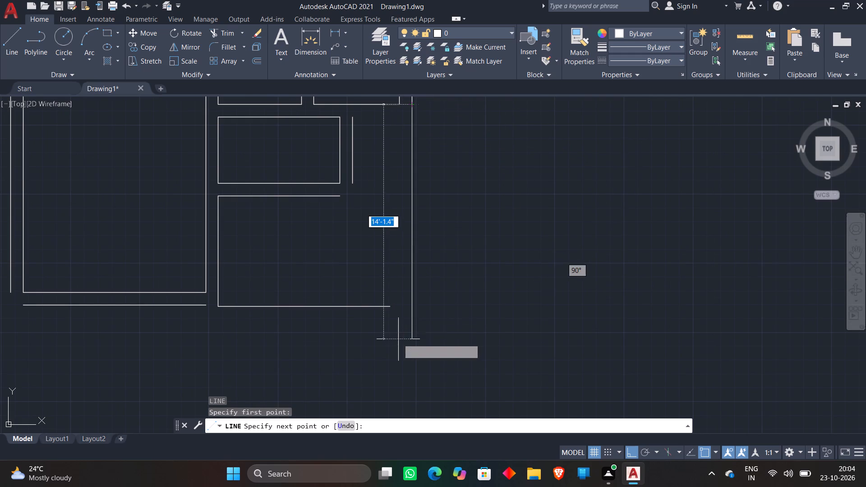
pyautogui.press('Escape')
# Extend the 10'4" line to the outer right wall line, and the 5'2" room's right side down to it.
pyautogui.write('EX')
pyautogui.press('space')
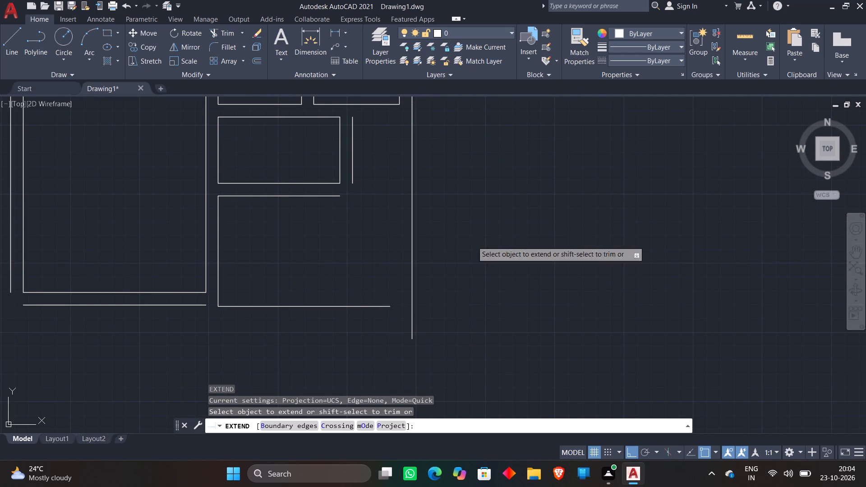
pyautogui.click(378, 305)
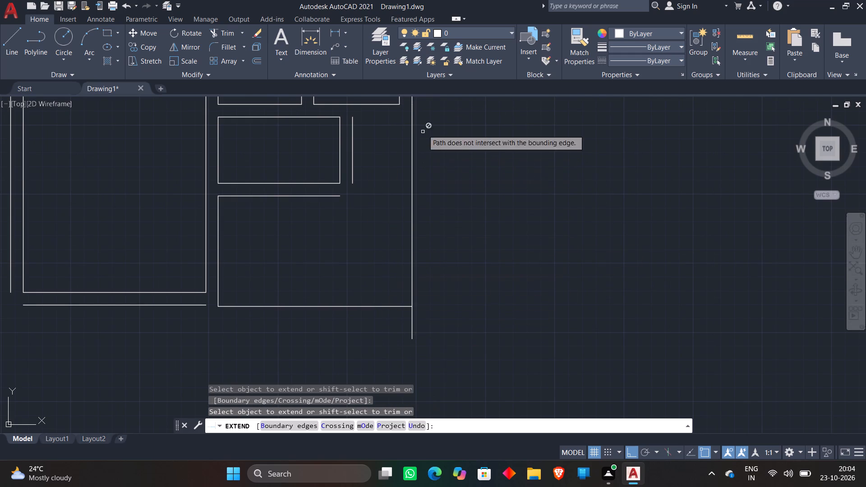
pyautogui.click(398, 101)
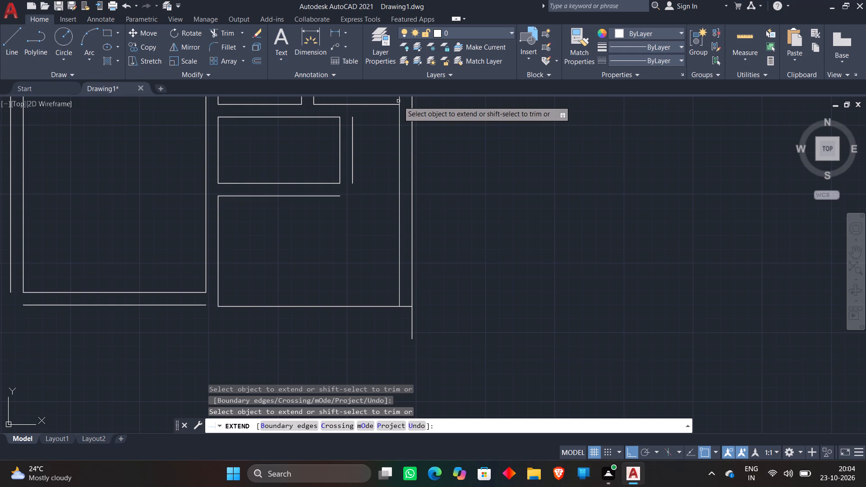
pyautogui.press('Escape')
pyautogui.scroll(-1, 470, 202)
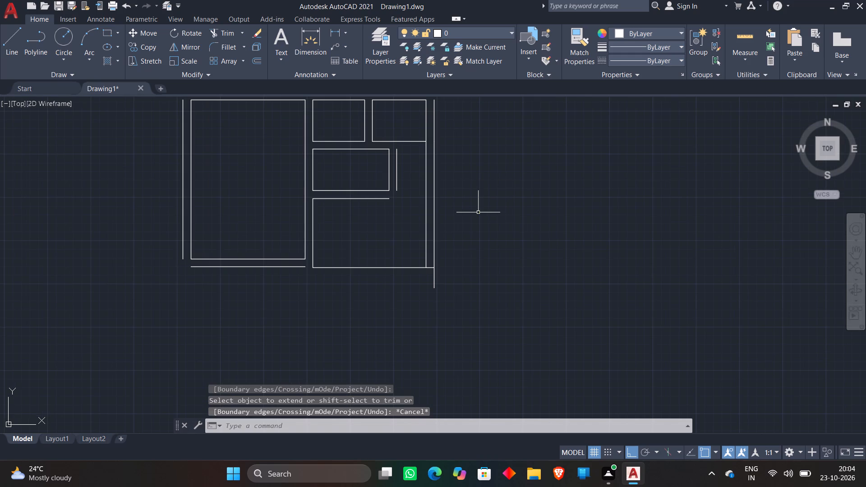
# Trim the part of the outer right wall line that overhangs below the 10'4" space's bottom line.
pyautogui.write('TR')
pyautogui.press('space')
pyautogui.click(423, 280)
pyautogui.click(464, 280)
pyautogui.scroll(-2, 464, 233)
pyautogui.scroll(2, 467, 191)
pyautogui.press('Escape')
pyautogui.scroll(-2, 467, 192)
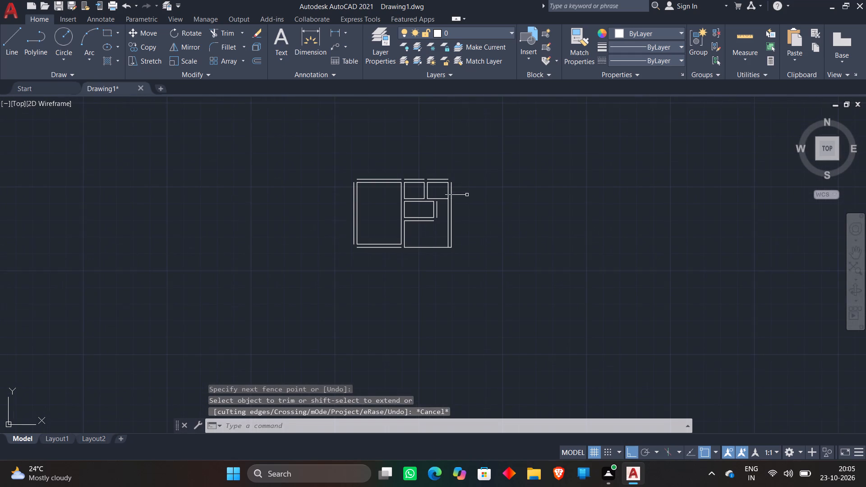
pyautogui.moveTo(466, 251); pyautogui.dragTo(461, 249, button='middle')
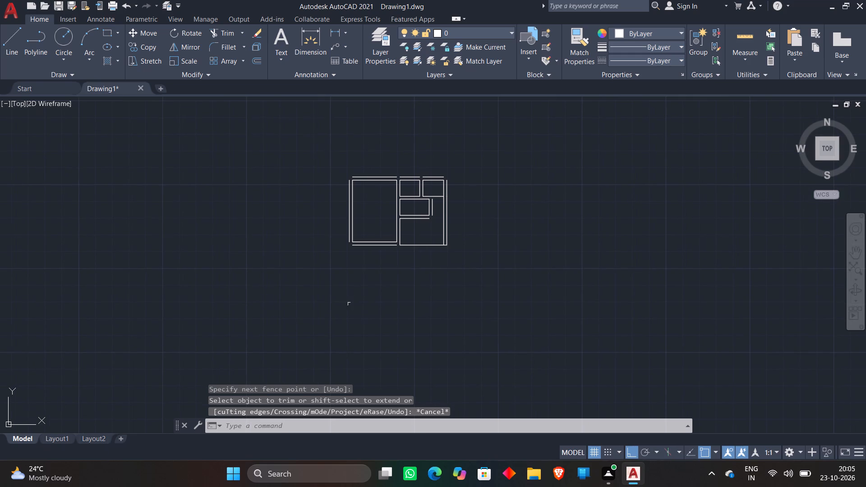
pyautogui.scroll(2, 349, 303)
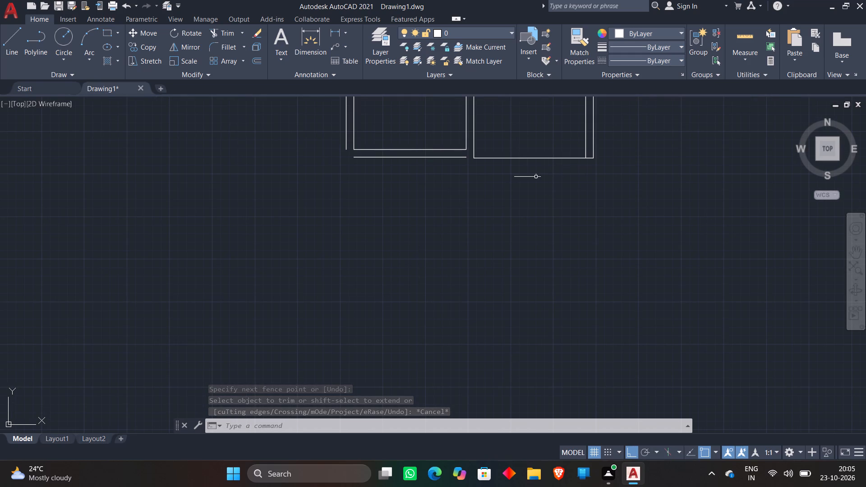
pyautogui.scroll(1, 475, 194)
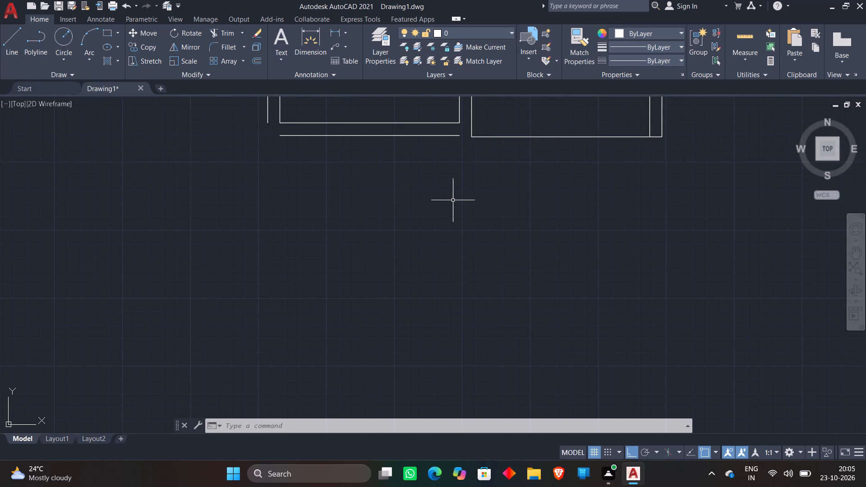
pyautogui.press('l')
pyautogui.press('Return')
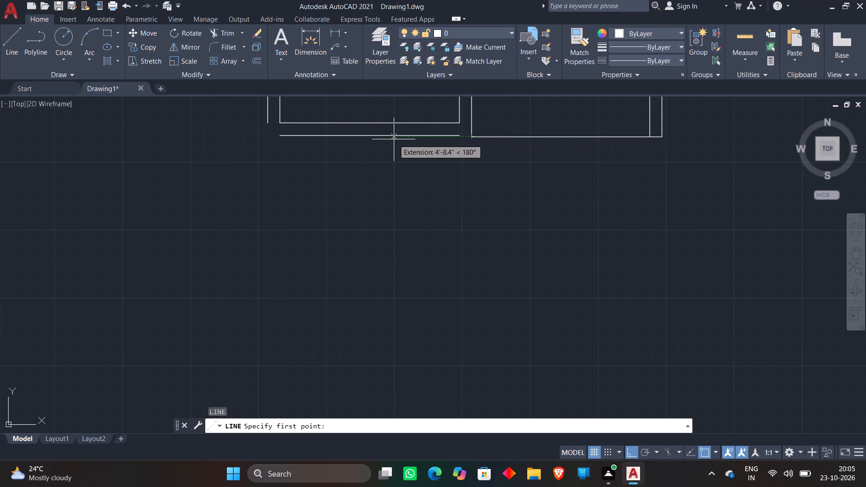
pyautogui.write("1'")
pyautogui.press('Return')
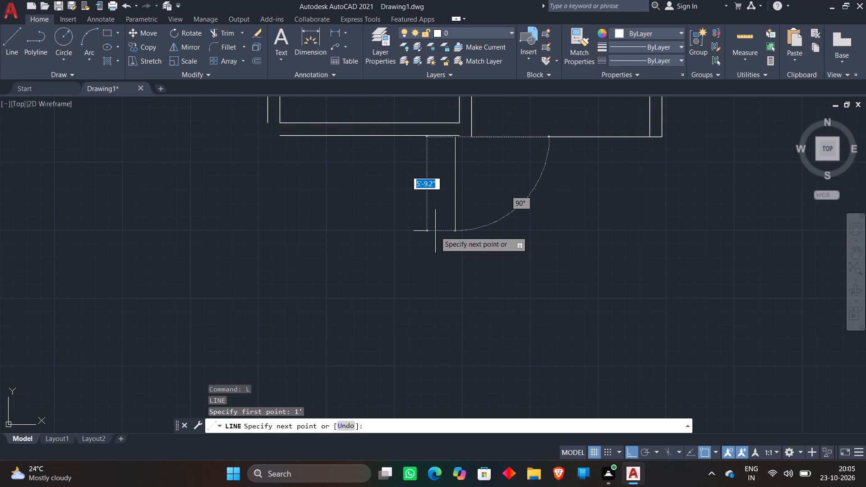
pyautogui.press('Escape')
# Extend the large room's outer bottom wall line across the wall gap to the left side of the 10'4" space.
pyautogui.moveTo(468, 132); pyautogui.dragTo(417, 171, button='middle')
pyautogui.scroll(2, 416, 169)
pyautogui.write('EX')
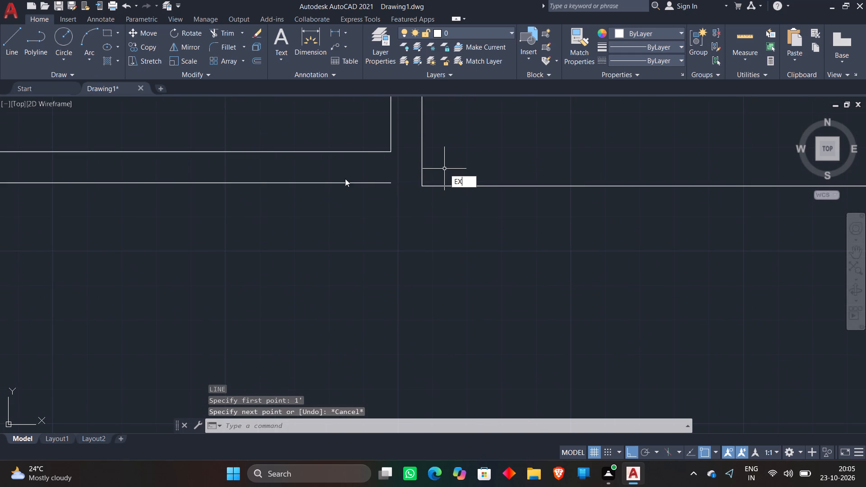
pyautogui.press('space')
pyautogui.click(339, 179)
pyautogui.click(347, 208)
pyautogui.click(387, 172)
pyautogui.click(409, 226)
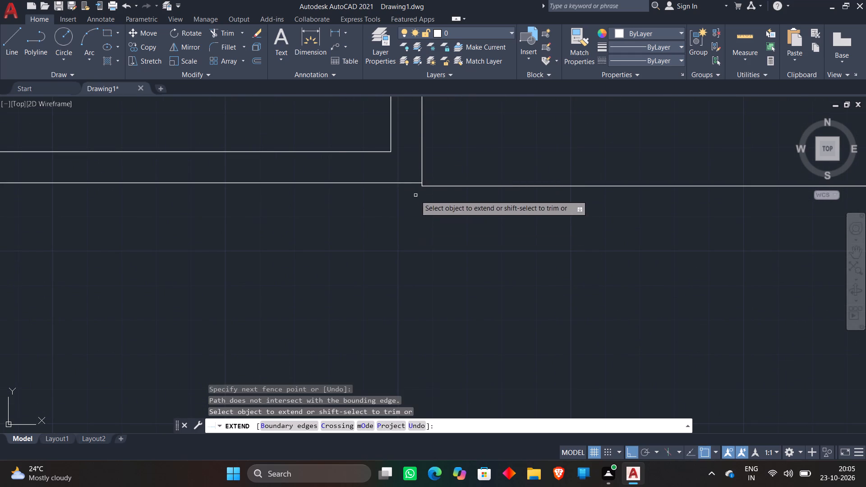
pyautogui.click(415, 183)
pyautogui.scroll(-2, 481, 160)
pyautogui.moveTo(548, 162); pyautogui.dragTo(425, 208, button='middle')
pyautogui.press('Escape')
pyautogui.press('Escape')
# Extend the large room's outer bottom wall line across the 10'4" space to the outer right wall line.
pyautogui.press('e')
pyautogui.press('x')
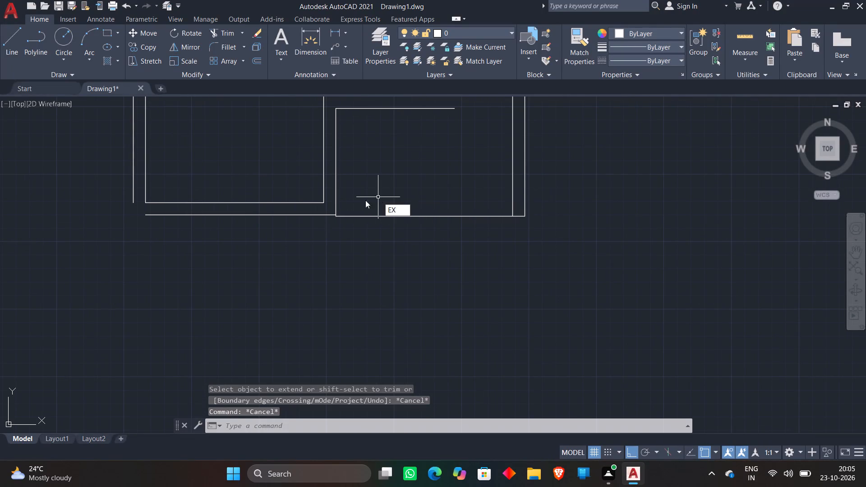
pyautogui.press('space')
pyautogui.click(329, 215)
pyautogui.scroll(3, 513, 210)
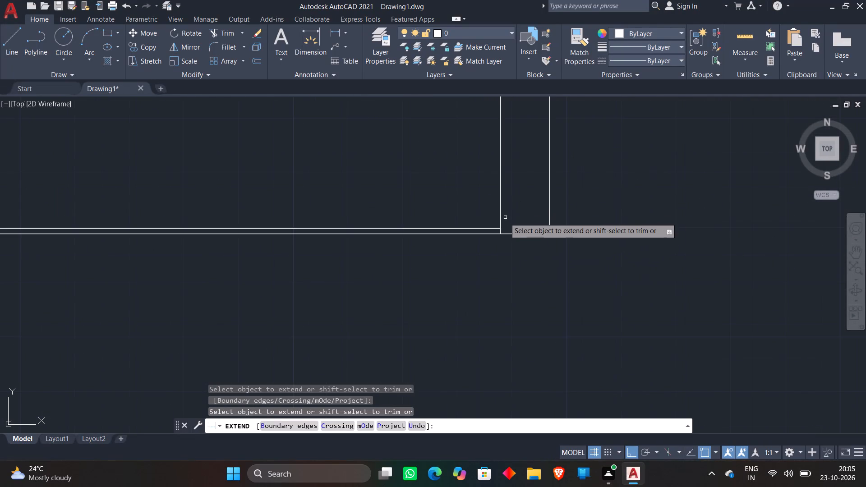
pyautogui.click(487, 229)
pyautogui.press('Escape')
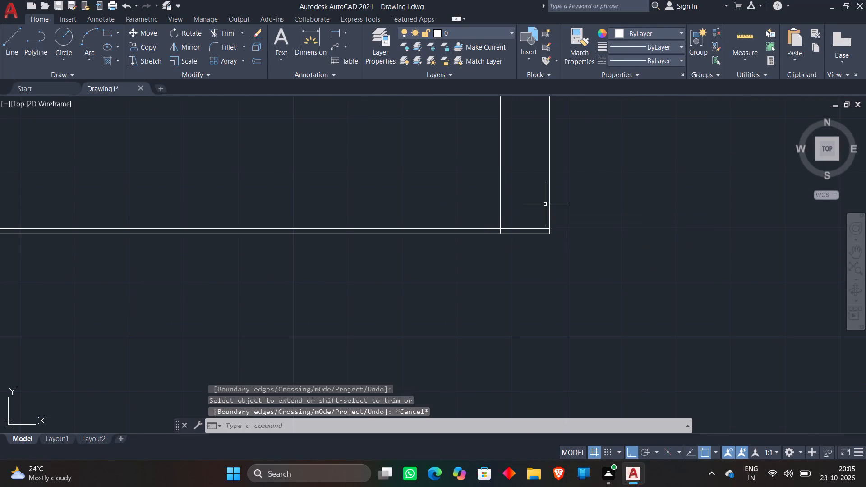
# Trim away the 10'4" space's lower duplicate bottom line and the vertical line ends projecting below the extended wall line.
pyautogui.write('TR')
pyautogui.press('space')
pyautogui.scroll(3, 520, 224)
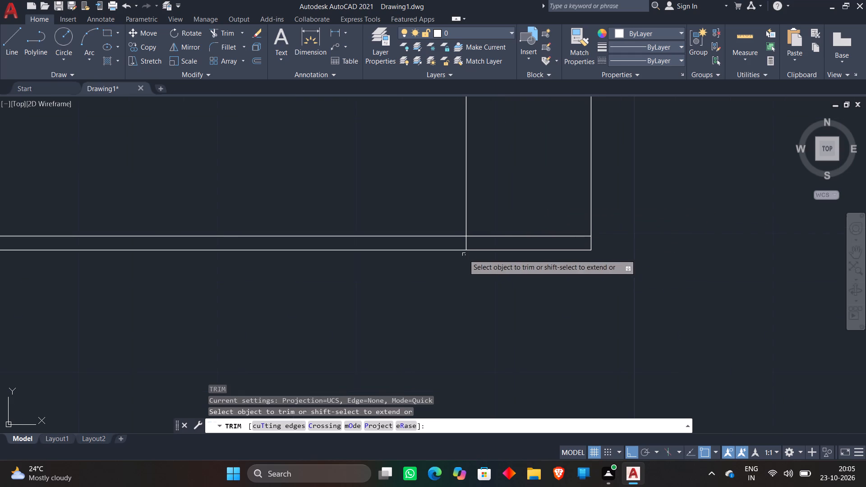
pyautogui.moveTo(458, 247); pyautogui.dragTo(466, 247)
pyautogui.click(511, 253)
pyautogui.click(523, 246)
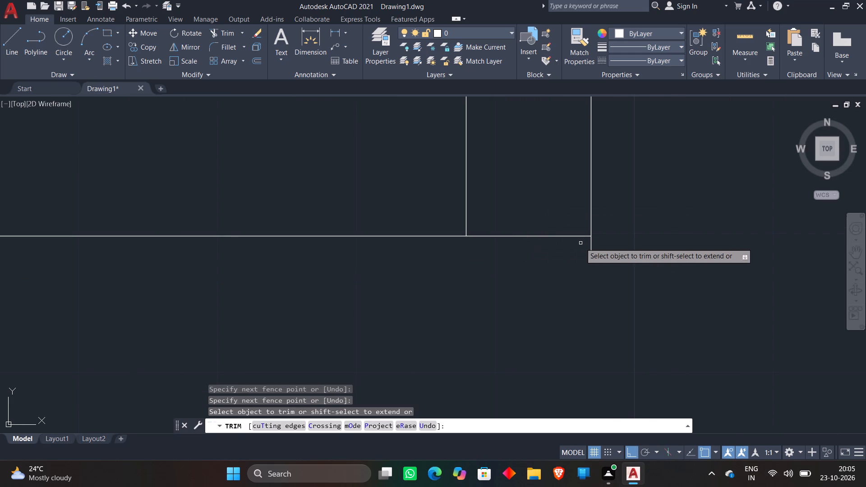
pyautogui.click(580, 243)
pyautogui.click(669, 243)
pyautogui.scroll(-5, 655, 232)
pyautogui.scroll(-1, 181, 256)
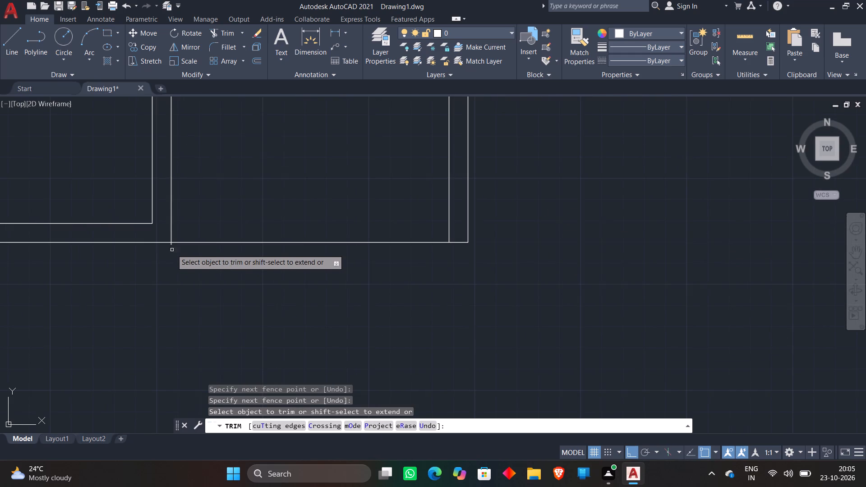
pyautogui.scroll(3, 171, 248)
pyautogui.click(159, 230)
pyautogui.click(175, 231)
pyautogui.scroll(-4, 179, 234)
pyautogui.scroll(-3, 118, 248)
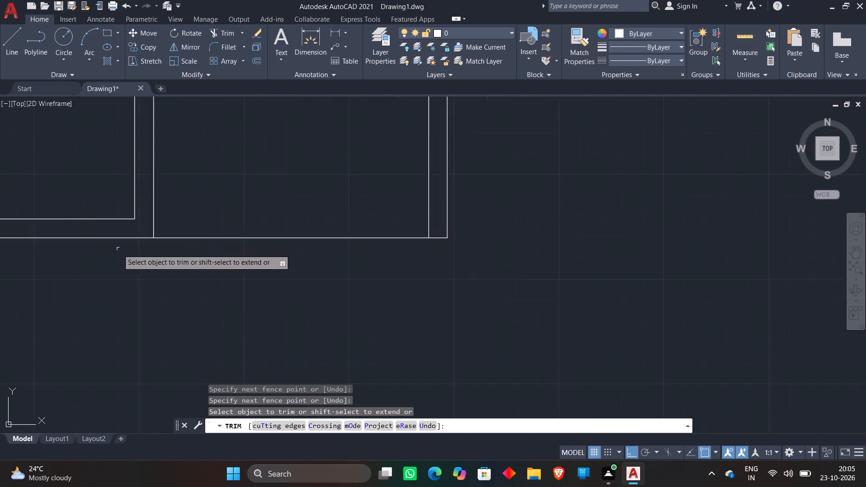
pyautogui.moveTo(101, 257); pyautogui.dragTo(328, 259, button='middle')
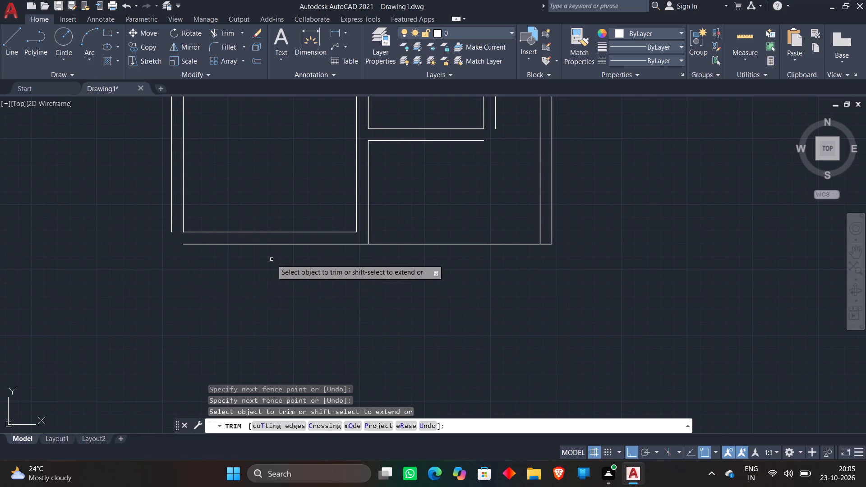
pyautogui.press('Escape')
# Draw a line from the 10'4" space's lower-left corner, 1' to the left and 14'4" down.
pyautogui.scroll(-5, 275, 258)
pyautogui.scroll(4, 284, 271)
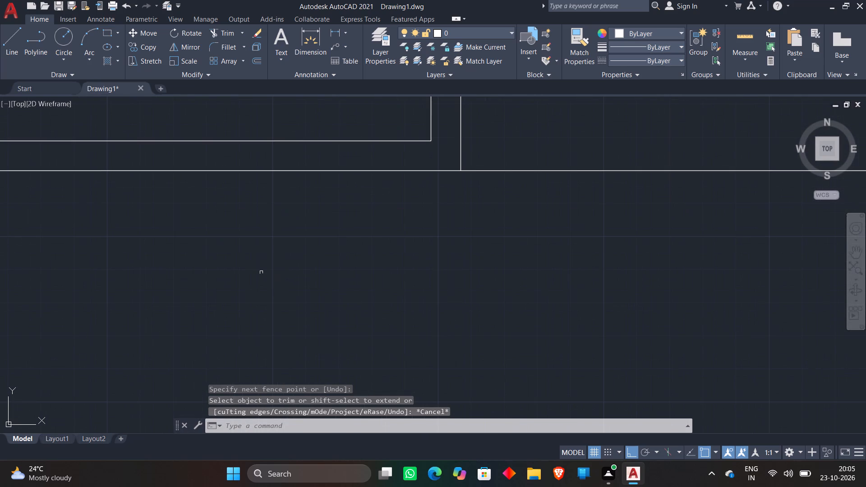
pyautogui.press('l')
pyautogui.press('Return')
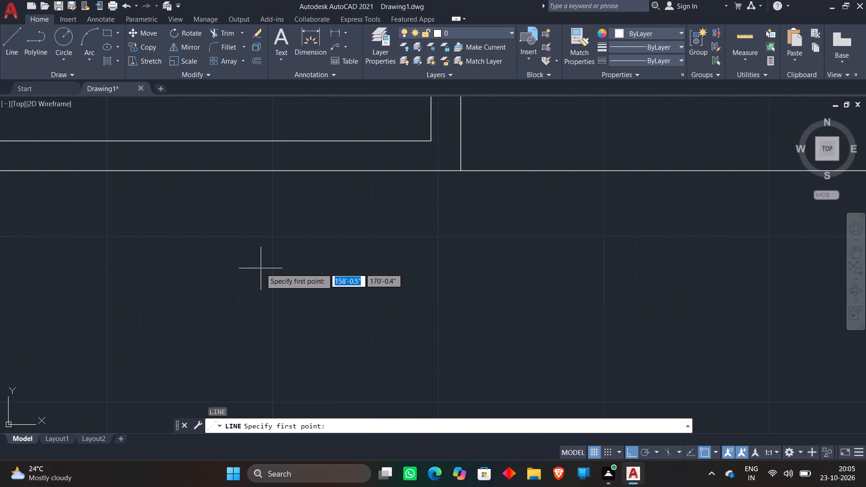
pyautogui.scroll(-2, 419, 247)
pyautogui.click(438, 216)
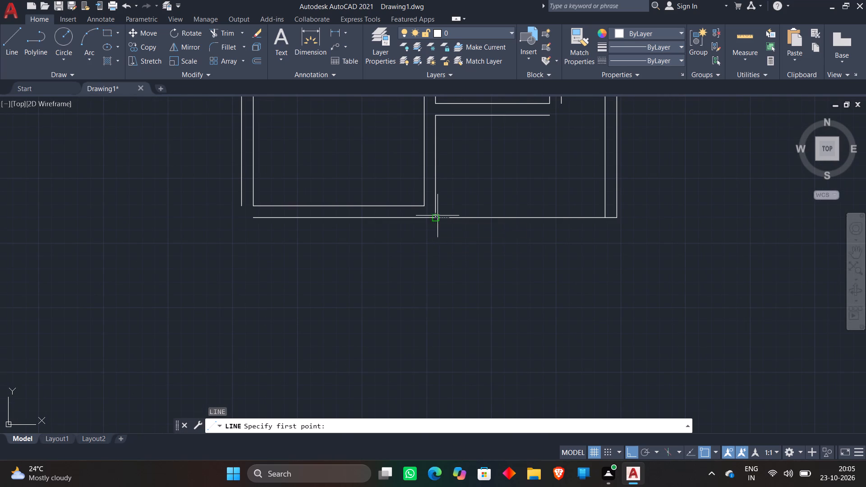
pyautogui.write("1'")
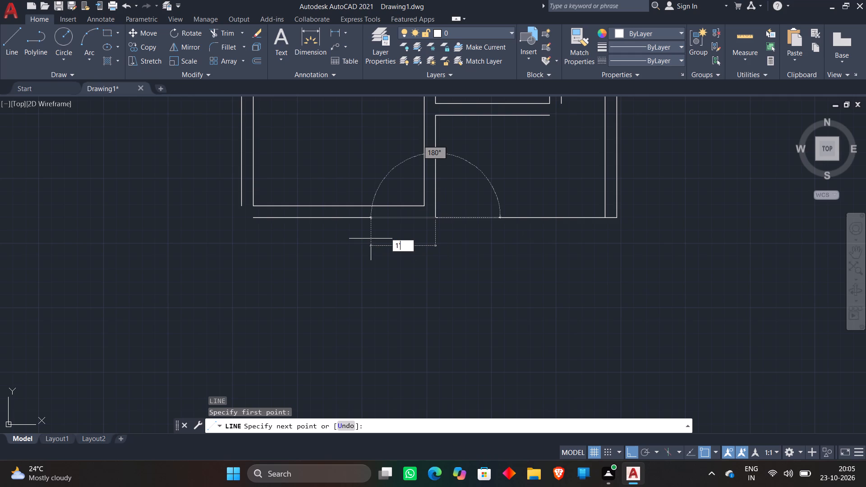
pyautogui.press('Return')
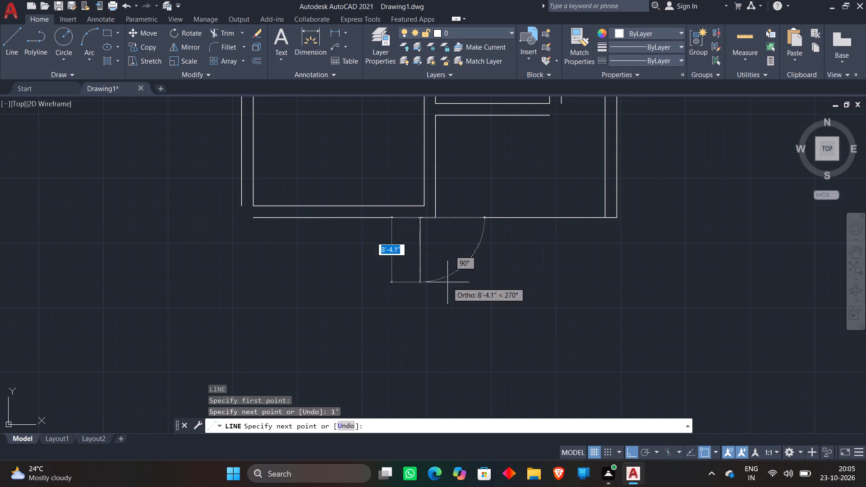
pyautogui.moveTo(447, 282); pyautogui.dragTo(428, 177, button='middle')
pyautogui.write('14\'4"')
pyautogui.press('Return')
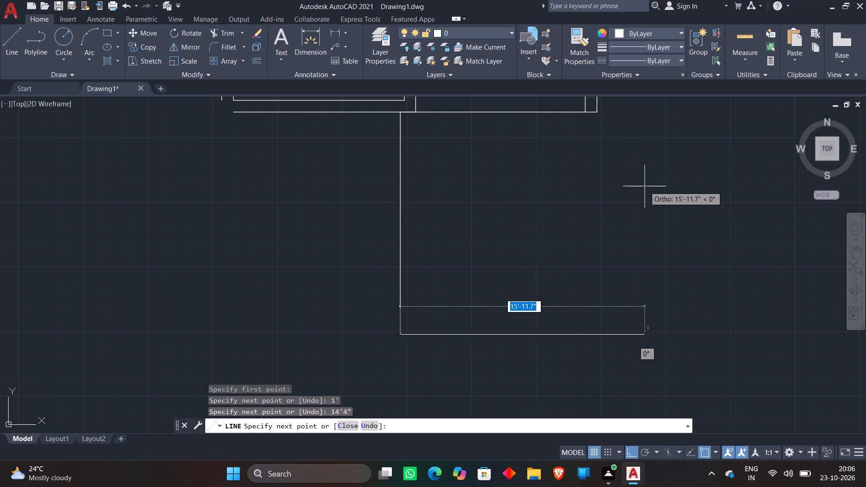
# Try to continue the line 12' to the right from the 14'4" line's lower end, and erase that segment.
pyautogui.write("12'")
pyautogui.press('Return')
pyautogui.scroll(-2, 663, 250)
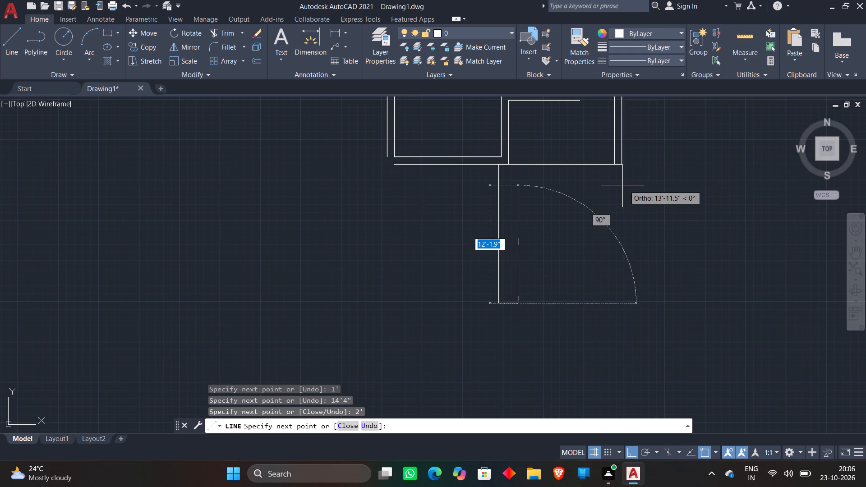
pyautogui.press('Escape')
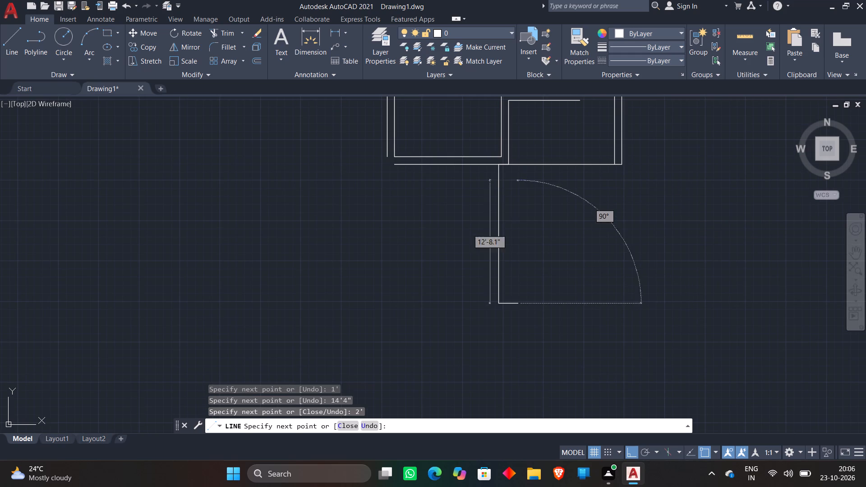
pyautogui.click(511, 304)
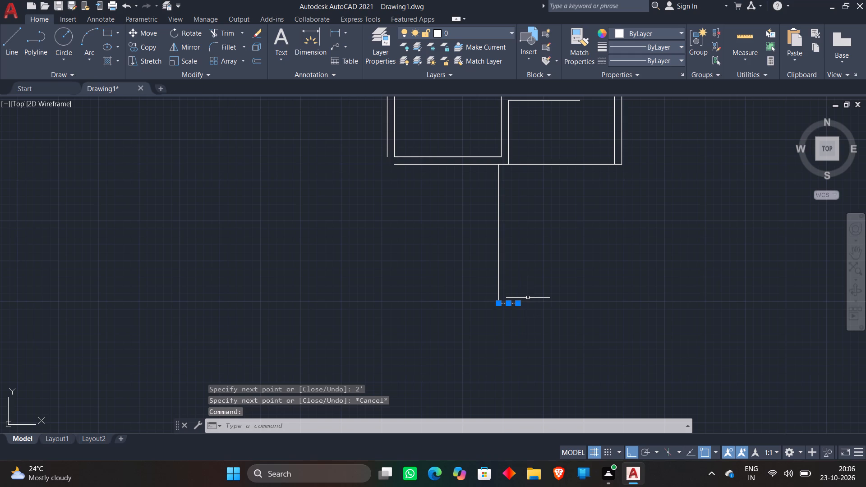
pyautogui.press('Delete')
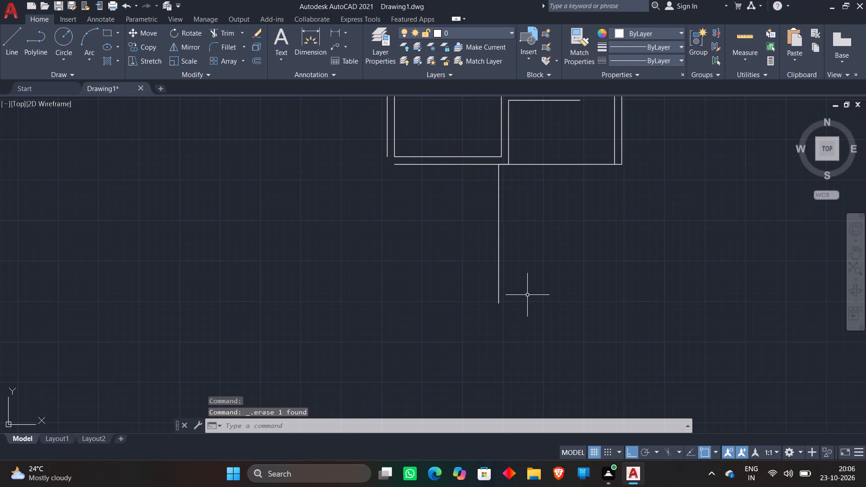
# Draw a line 12' to the right from the 14'4" line's lower end, continuing partway up toward the wall.
pyautogui.write('L')
pyautogui.press('space')
pyautogui.click(504, 305)
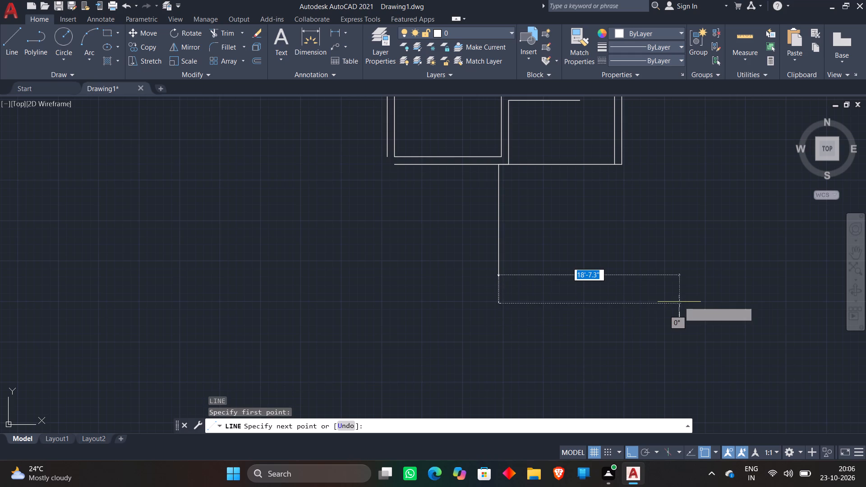
pyautogui.write('12')
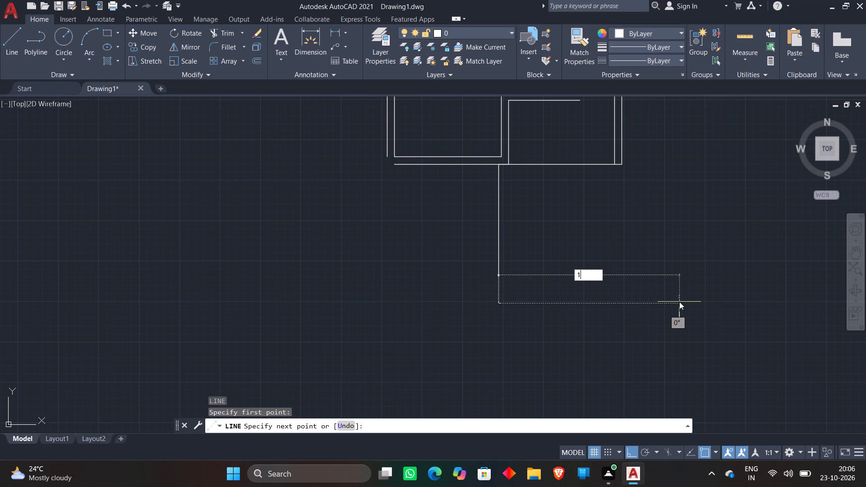
pyautogui.press("'")
pyautogui.press('Return')
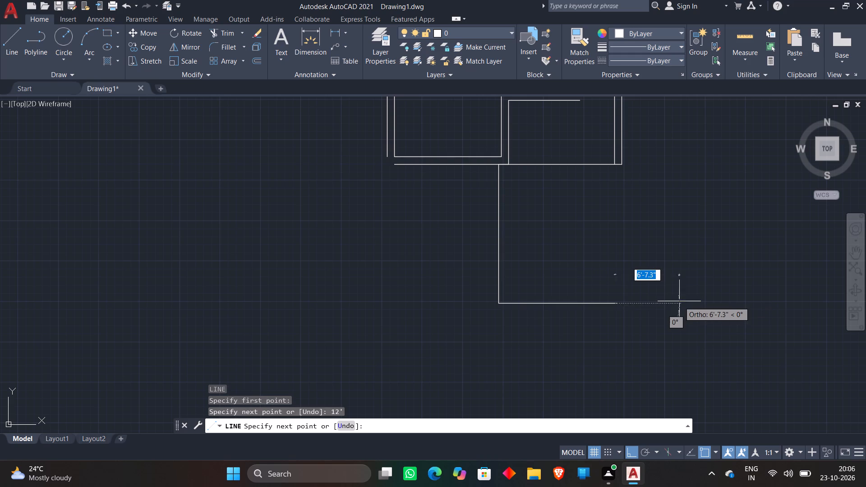
pyautogui.click(677, 224)
pyautogui.press('Escape')
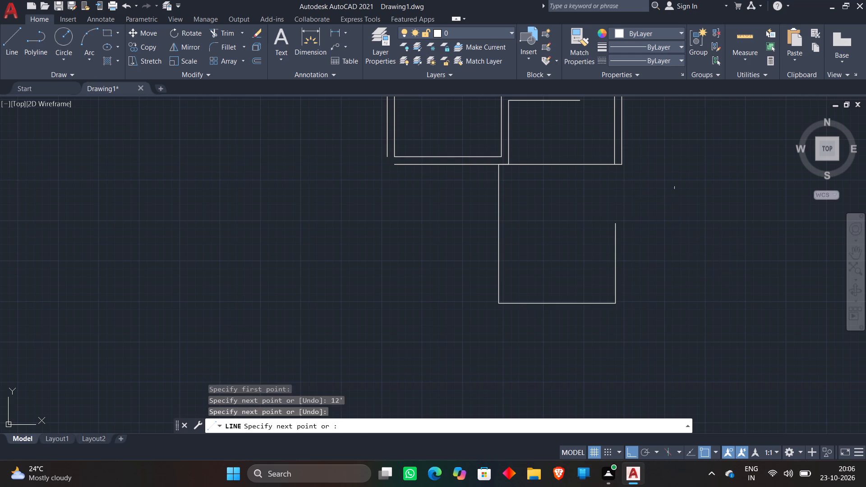
# Extend the new room's right side up to the outer bottom wall line.
pyautogui.write('EX')
pyautogui.press('space')
pyautogui.click(615, 226)
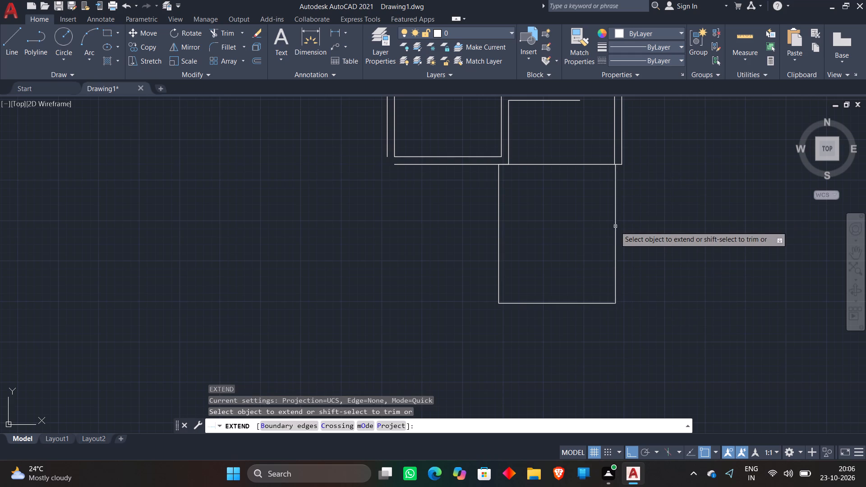
# Move the 12'x14'4" room's three lines so its upper-right corner meets the inner line of the right wall.
pyautogui.scroll(2, 635, 178)
pyautogui.press('Escape')
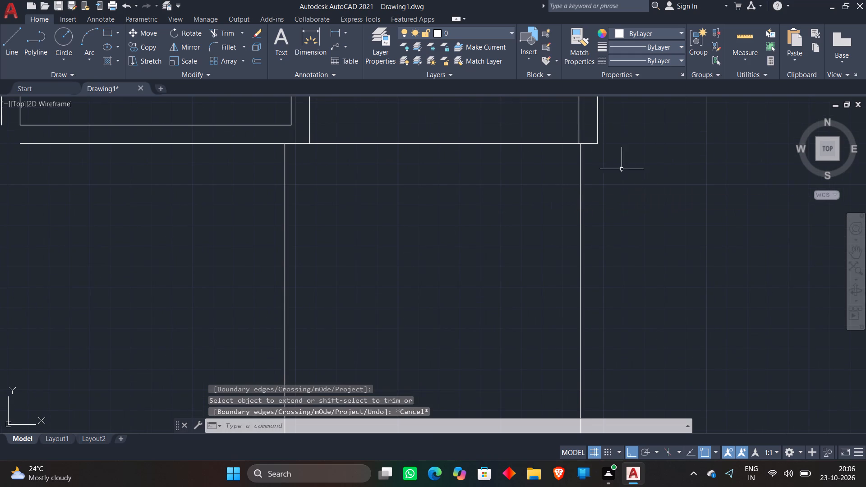
pyautogui.scroll(-3, 682, 248)
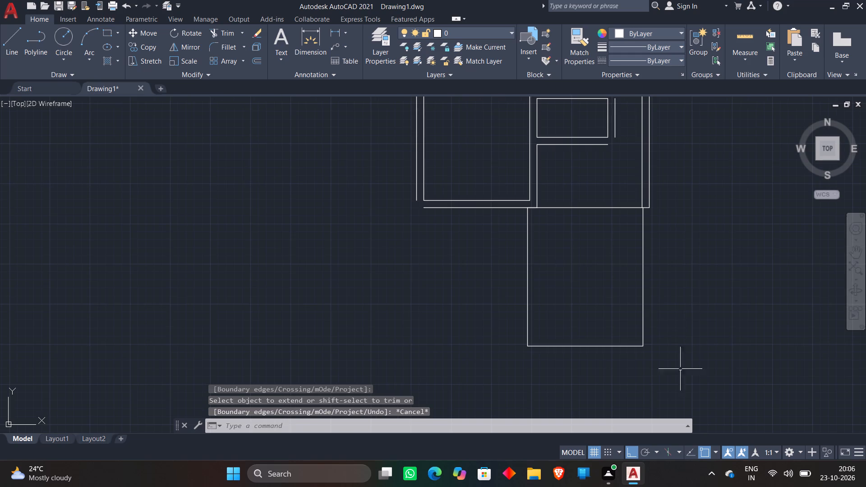
pyautogui.moveTo(678, 373); pyautogui.dragTo(673, 371)
pyautogui.click(465, 270)
pyautogui.write('M')
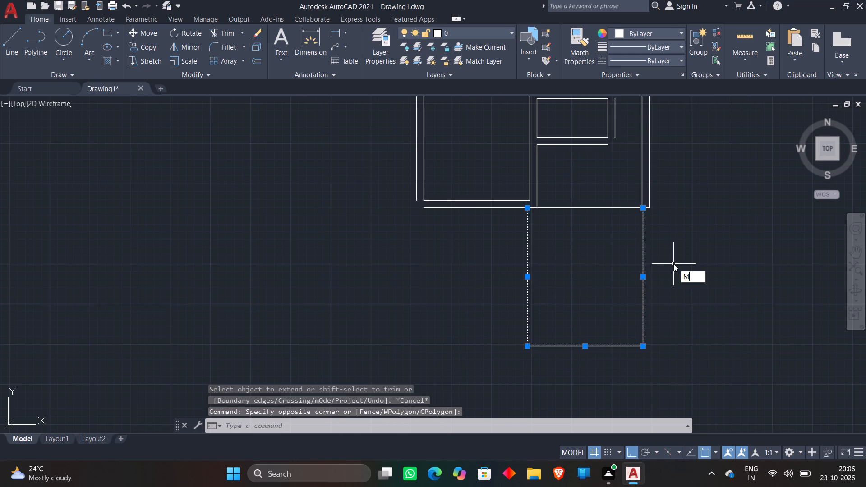
pyautogui.press('space')
pyautogui.scroll(3, 663, 201)
pyautogui.scroll(3, 591, 233)
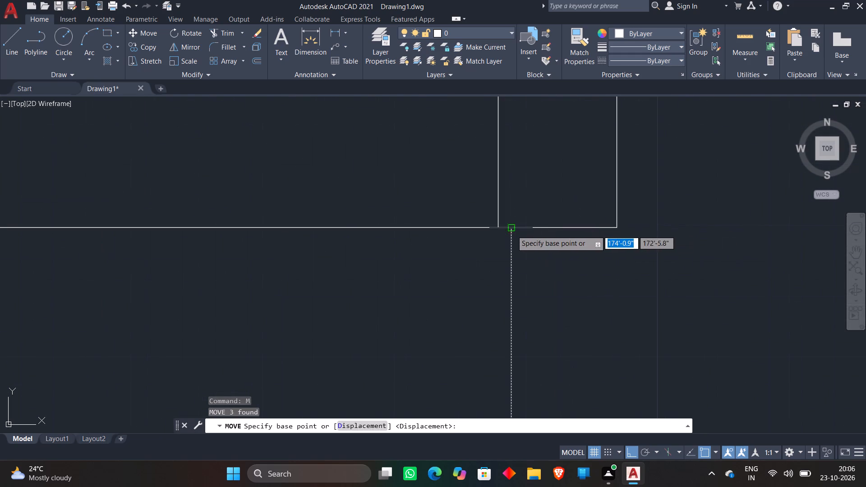
pyautogui.click(513, 230)
pyautogui.click(497, 230)
pyautogui.scroll(-7, 565, 273)
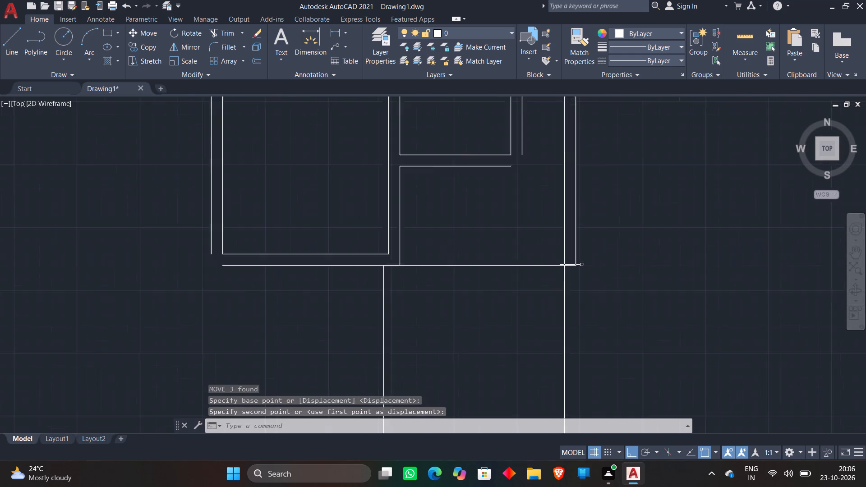
pyautogui.press('Escape')
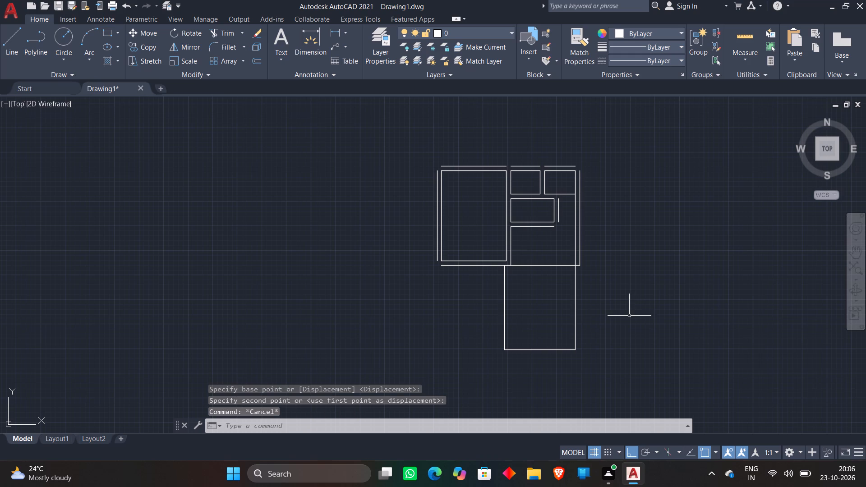
# Offset the outer bottom wall line above the 12'x14'4" room 9" upward.
pyautogui.press('o')
pyautogui.press('Return')
pyautogui.press('9')
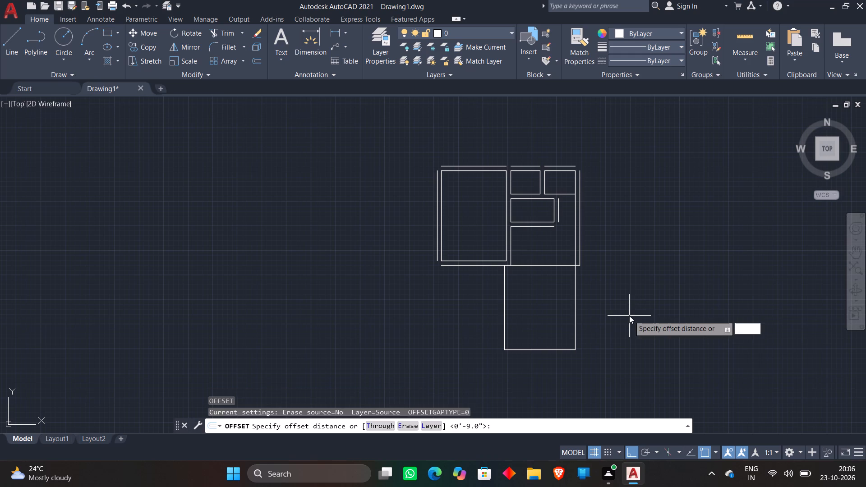
pyautogui.hotkey('shift', '"')
pyautogui.press('Return')
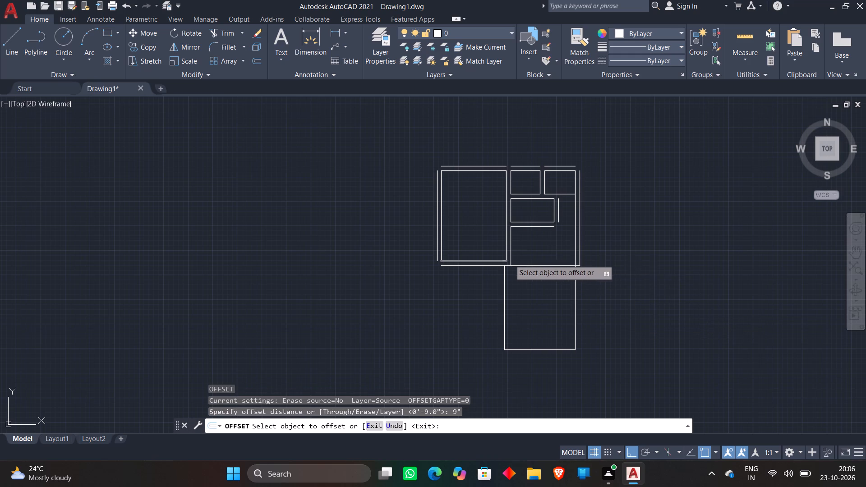
pyautogui.scroll(3, 517, 265)
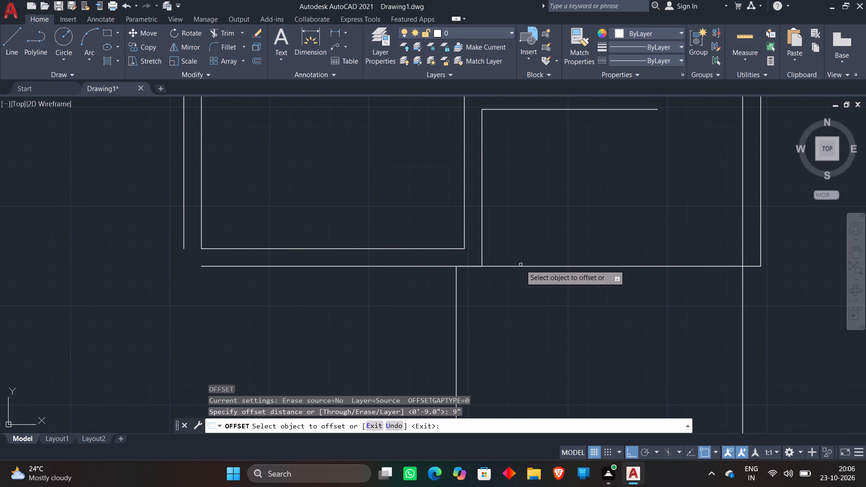
pyautogui.click(521, 266)
pyautogui.click(530, 232)
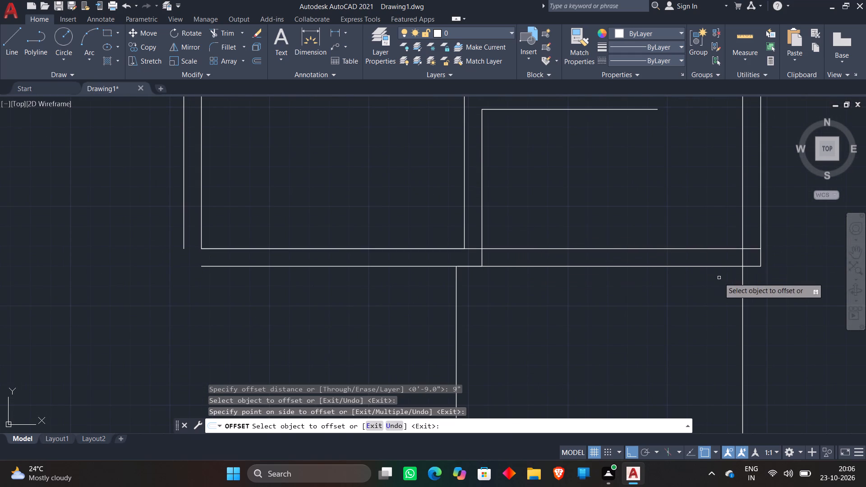
# Offset the 12'x14'4" room's right, left and bottom sides 9" outward.
pyautogui.click(742, 309)
pyautogui.click(813, 307)
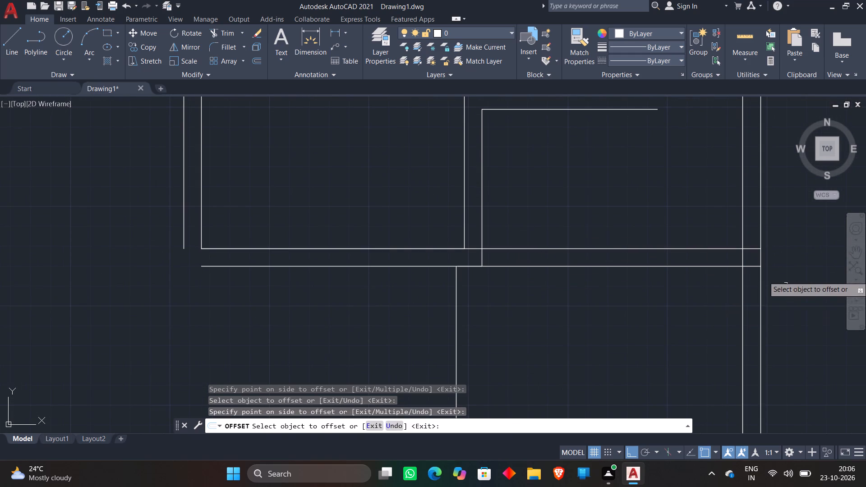
pyautogui.scroll(-5, 758, 260)
pyautogui.scroll(3, 681, 304)
pyautogui.click(682, 300)
pyautogui.click(574, 287)
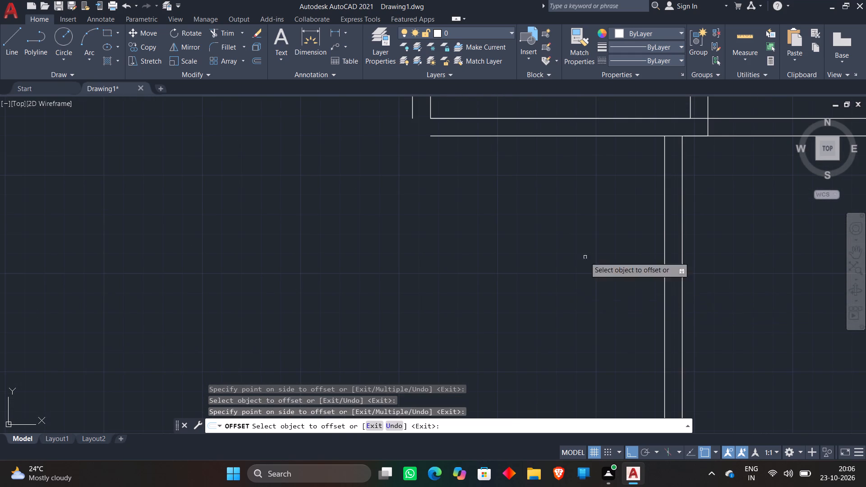
pyautogui.scroll(-4, 616, 211)
pyautogui.click(686, 313)
pyautogui.click(687, 349)
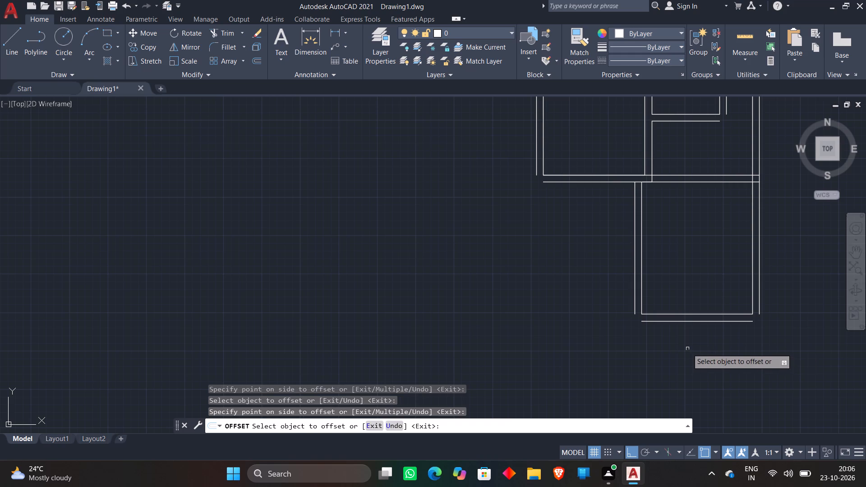
pyautogui.press('Escape')
# Draw a 5'x7'4" room outline from the lower end of the 12' room's outer left line: 5' left, 7'4" up, 5' right.
pyautogui.moveTo(597, 341); pyautogui.dragTo(568, 317, button='middle')
pyautogui.write('L')
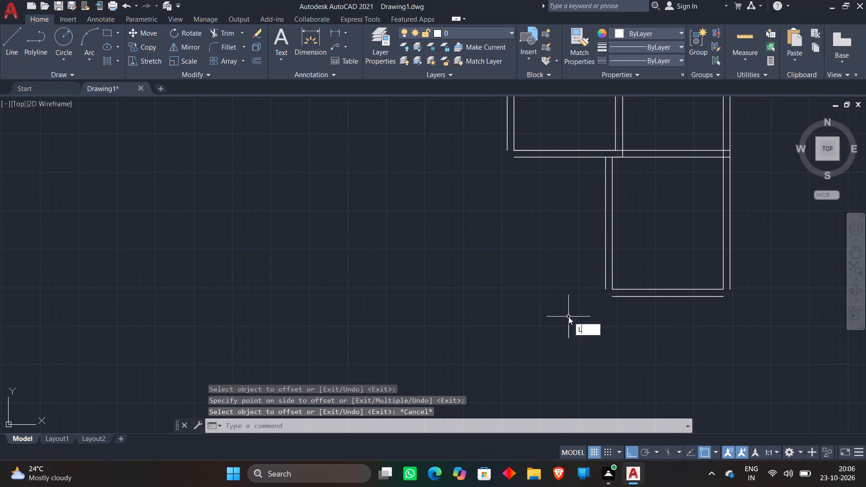
pyautogui.press('space')
pyautogui.click(602, 290)
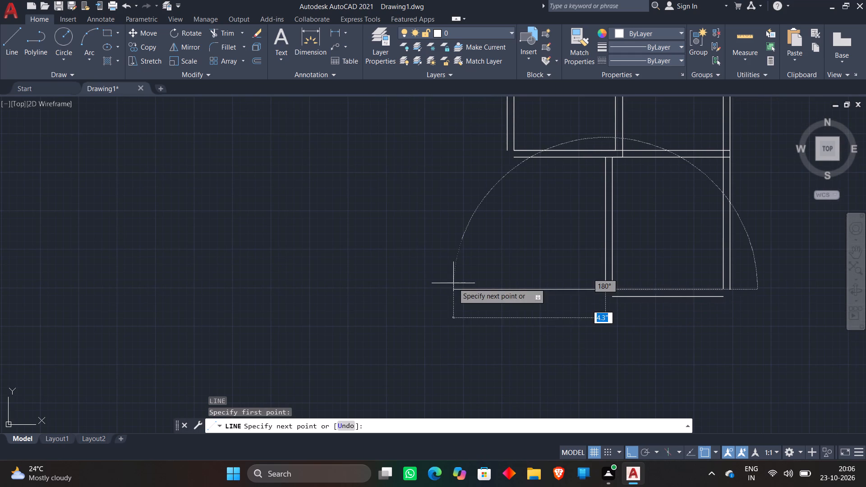
pyautogui.write("5'")
pyautogui.press('Return')
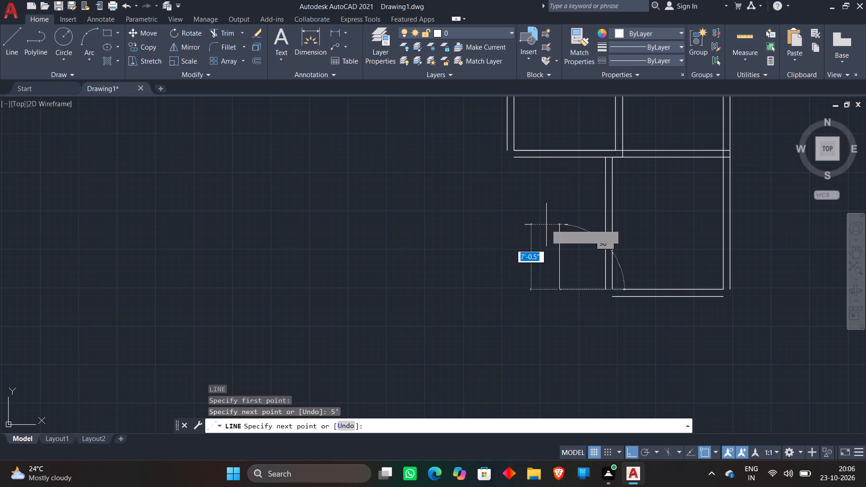
pyautogui.moveTo(546, 225); pyautogui.dragTo(415, 285, button='middle')
pyautogui.write('7\'4"')
pyautogui.press('Return')
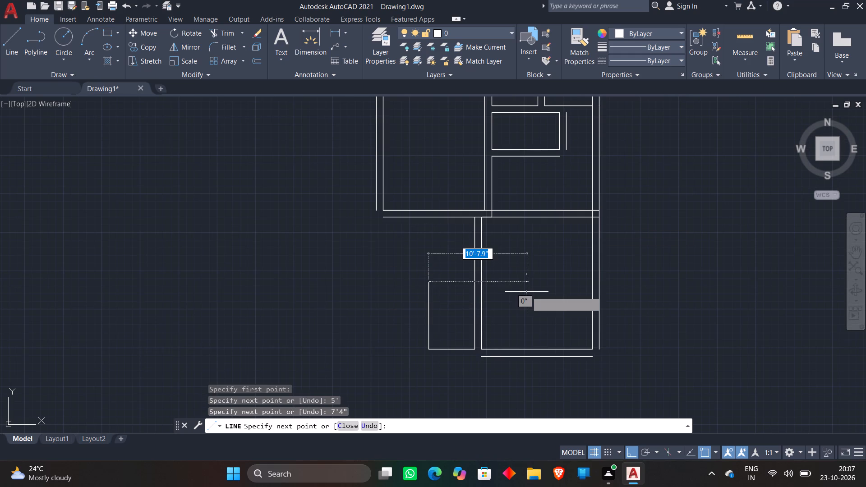
pyautogui.write("5'")
pyautogui.press('Return')
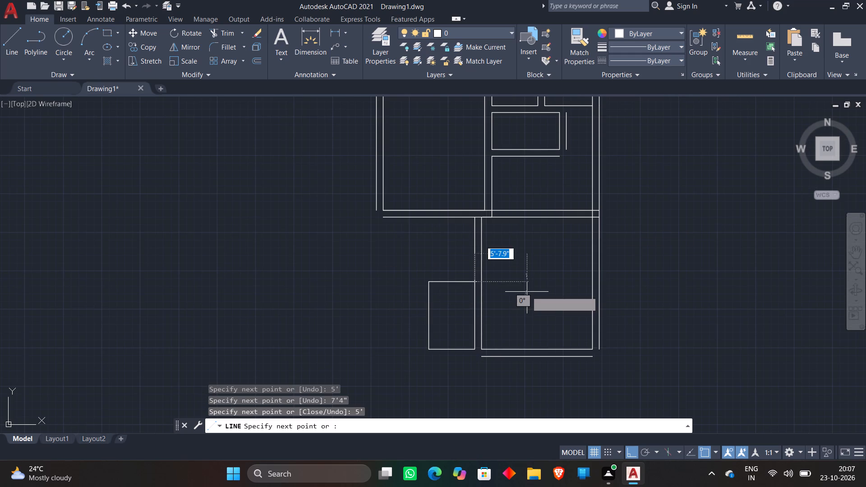
pyautogui.press('Escape')
# Offset the 5'x7'4" room's top, left and bottom sides 9" outward.
pyautogui.press('o')
pyautogui.press('Return')
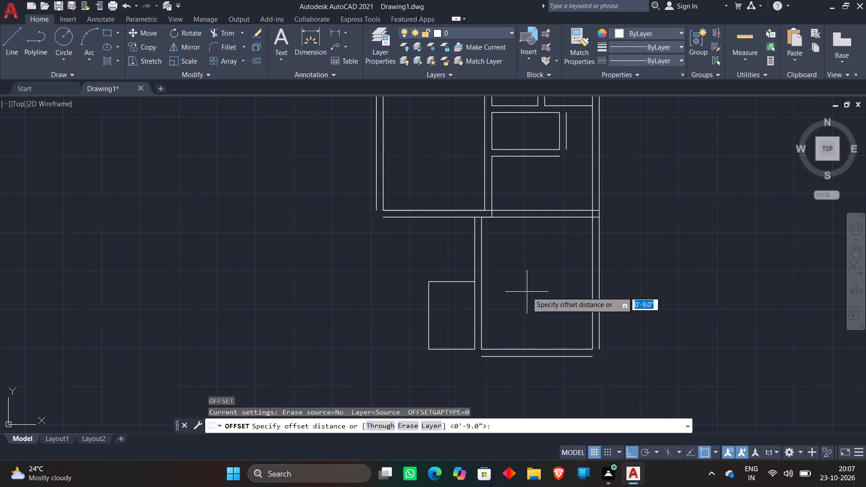
pyautogui.press('Return')
pyautogui.scroll(2, 457, 304)
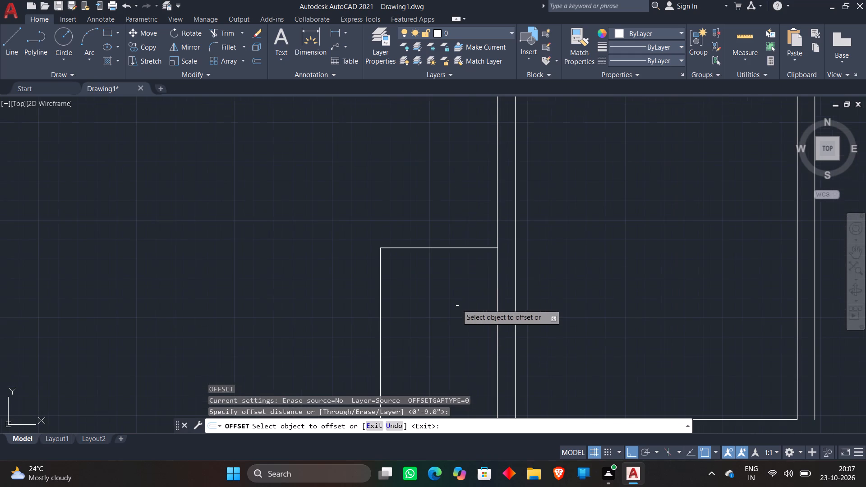
pyautogui.scroll(-2, 455, 236)
pyautogui.click(452, 241)
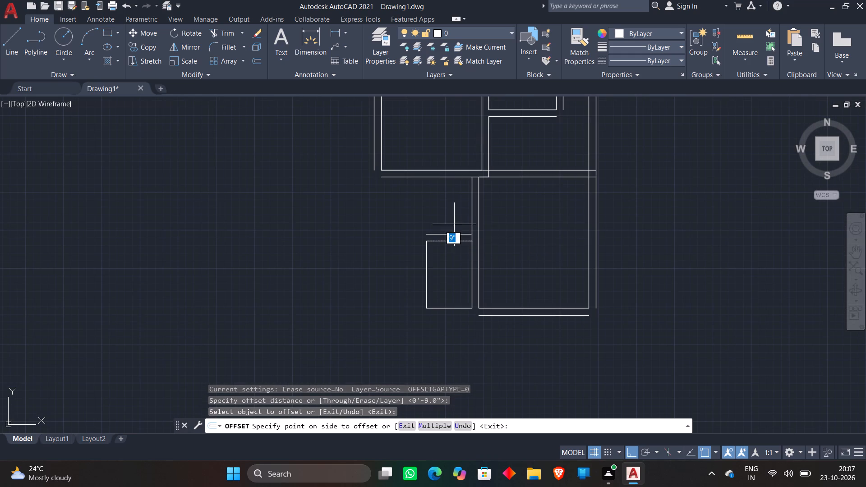
pyautogui.click(455, 221)
pyautogui.click(426, 258)
pyautogui.click(399, 259)
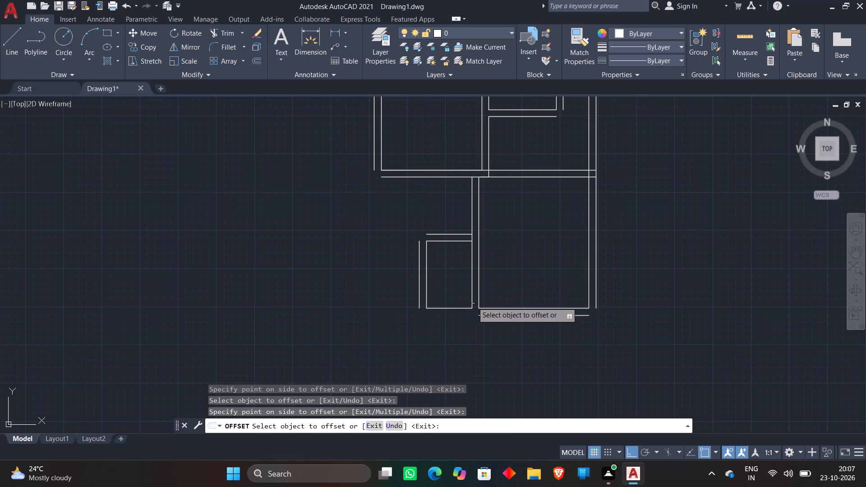
pyautogui.click(459, 309)
pyautogui.click(419, 348)
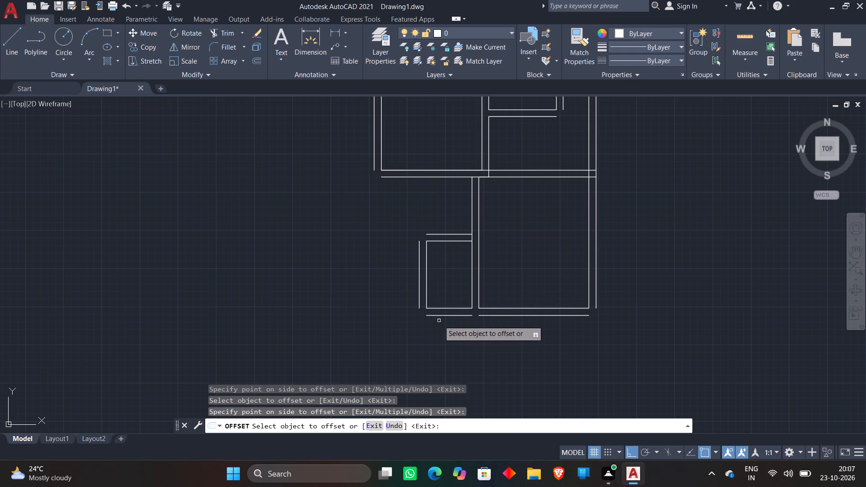
pyautogui.press('Escape')
# Trim the 12' room's outer left wall line between the two lines of the 5'x7'4" room's upper wall.
pyautogui.press('t')
pyautogui.press('r')
pyautogui.press('space')
pyautogui.scroll(3, 477, 239)
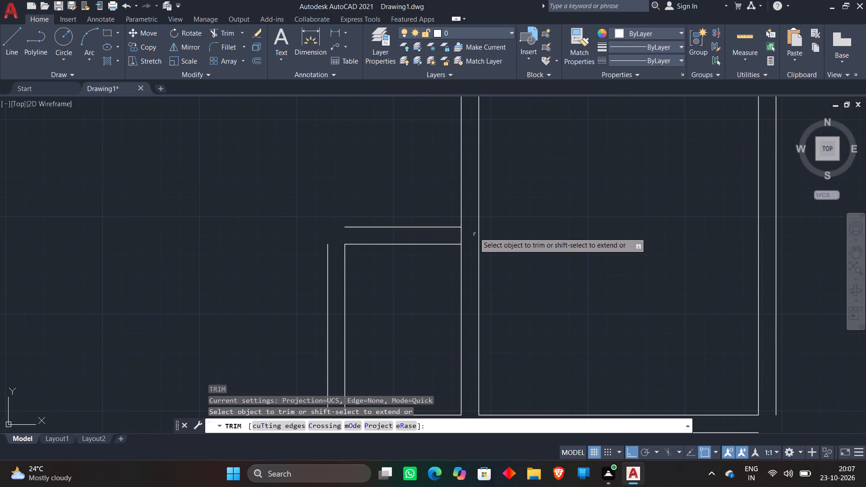
pyautogui.scroll(3, 458, 232)
pyautogui.click(457, 235)
pyautogui.click(472, 236)
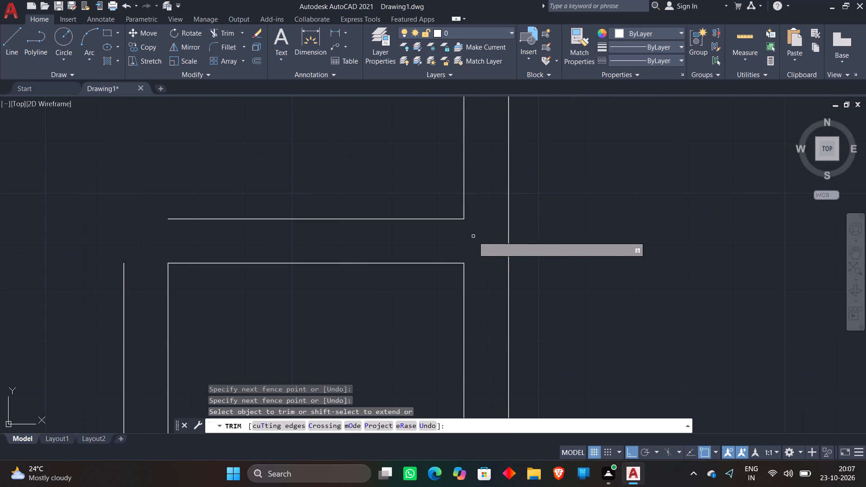
pyautogui.press('Escape')
pyautogui.scroll(-4, 473, 236)
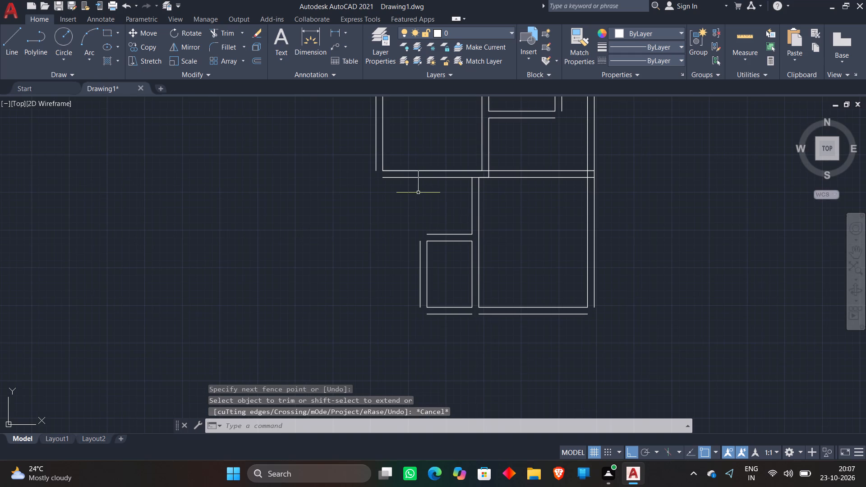
# Draw a vertical line up from the left end of the small room's outer top line and extend it to the lower horizontal wall line above.
pyautogui.scroll(2, 427, 205)
pyautogui.write('L')
pyautogui.press('space')
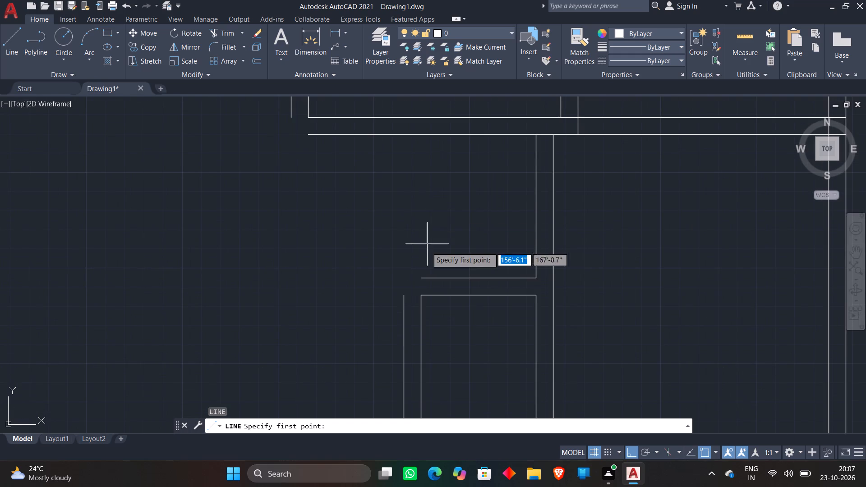
pyautogui.click(419, 274)
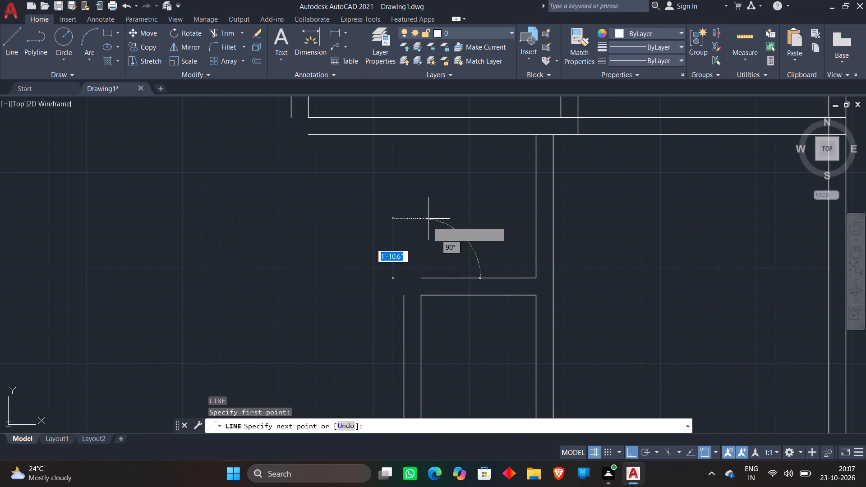
pyautogui.click(428, 209)
pyautogui.press('Escape')
pyautogui.write('EX')
pyautogui.press('space')
pyautogui.click(428, 210)
pyautogui.click(373, 244)
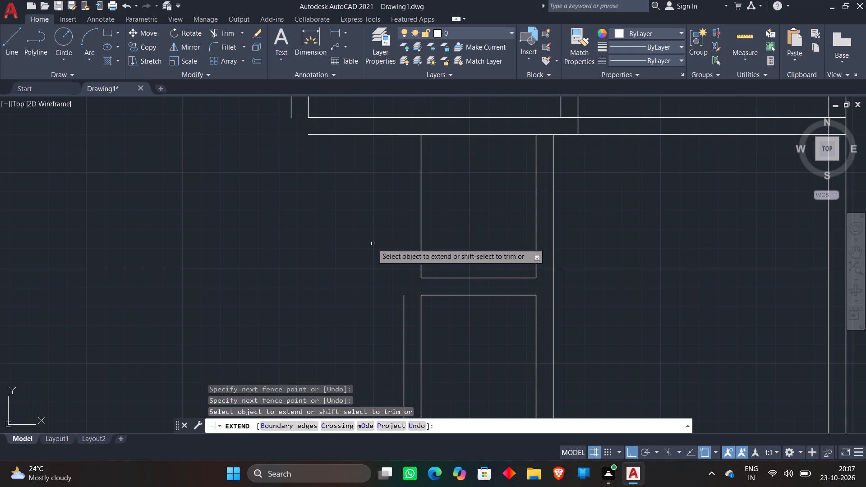
pyautogui.moveTo(487, 196); pyautogui.dragTo(463, 211)
pyautogui.click(367, 241)
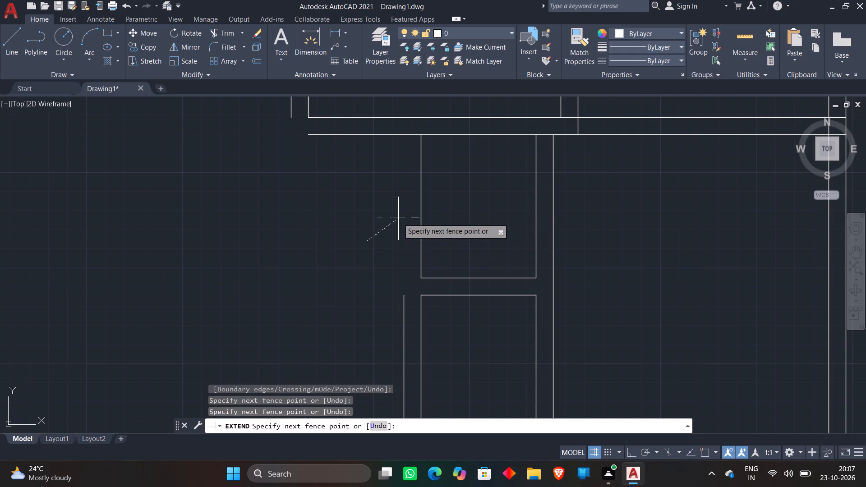
pyautogui.press('Escape')
# Extend the 5'x7'4" room's outer left line up to the upper line of the 11'x15'4" room's bottom wall.
pyautogui.write('EX')
pyautogui.press('space')
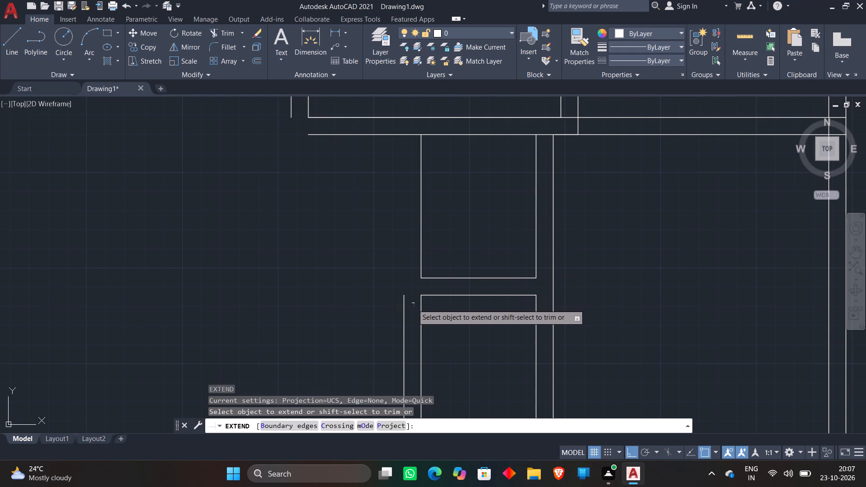
pyautogui.click(405, 303)
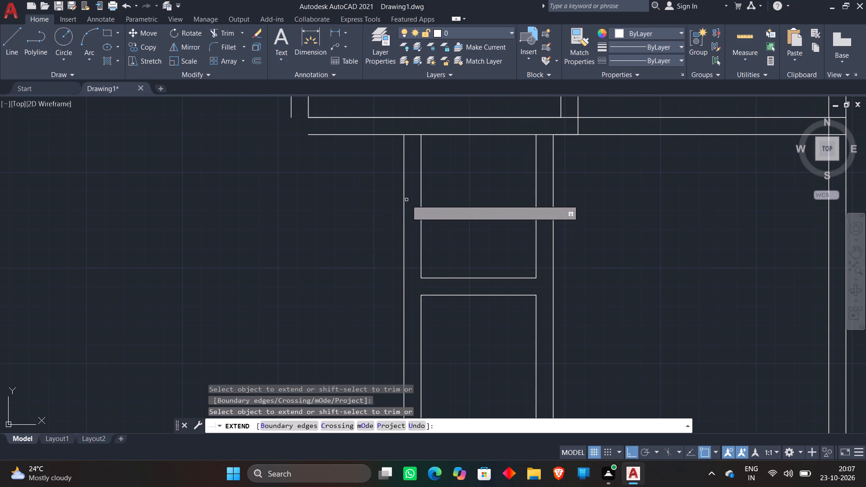
pyautogui.click(405, 201)
pyautogui.press('Escape')
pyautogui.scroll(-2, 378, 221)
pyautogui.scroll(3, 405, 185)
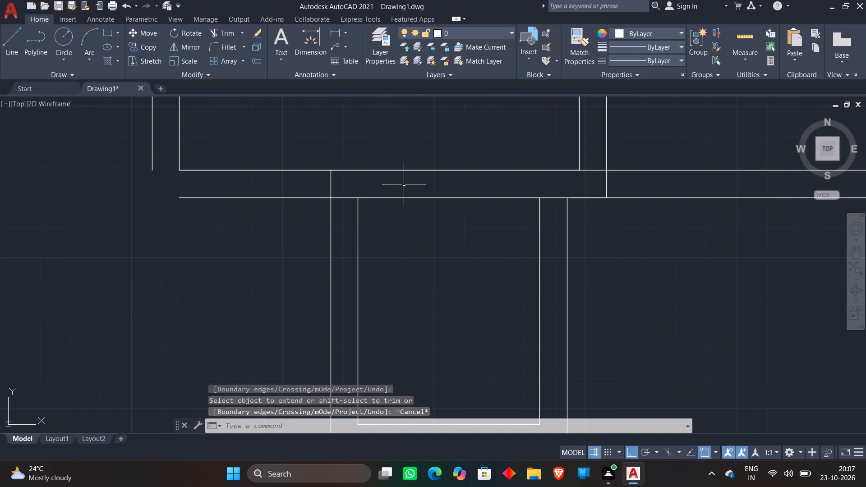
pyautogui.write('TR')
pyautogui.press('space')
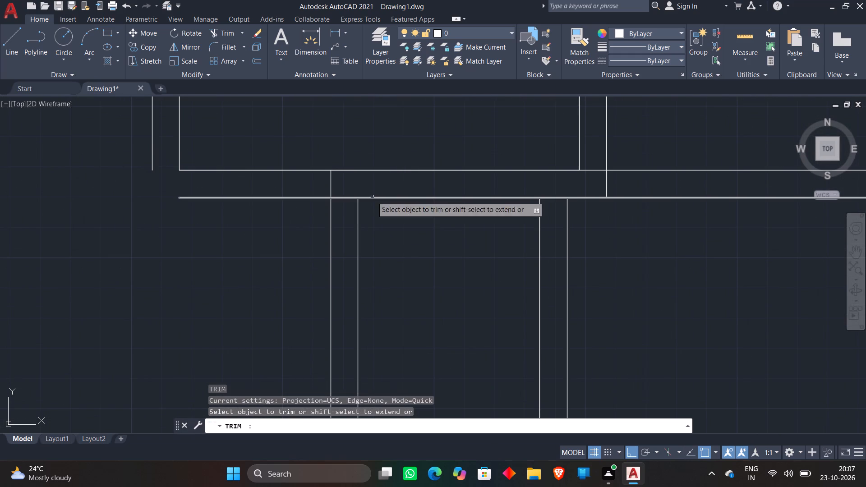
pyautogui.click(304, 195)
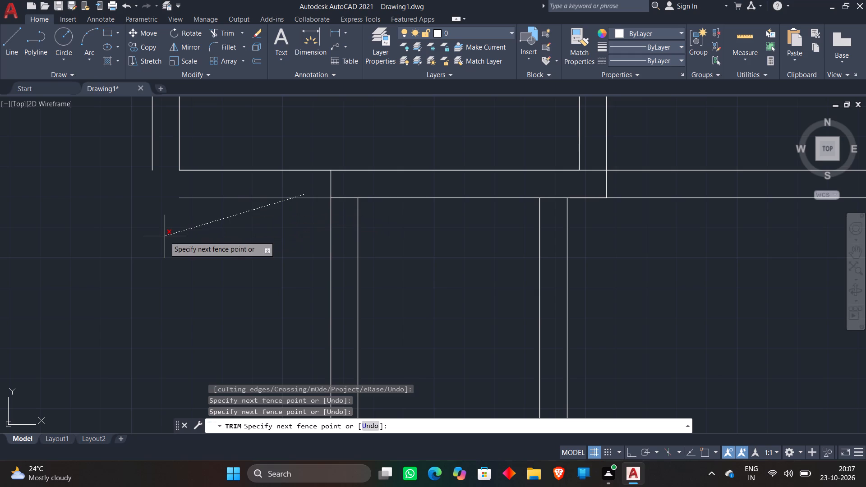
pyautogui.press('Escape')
# Draw a vertical line about 14'9" down from the left end of the horizontal wall's lower line below the 11'x15'4" room.
pyautogui.scroll(-5, 165, 236)
pyautogui.moveTo(166, 236); pyautogui.dragTo(173, 227, button='middle')
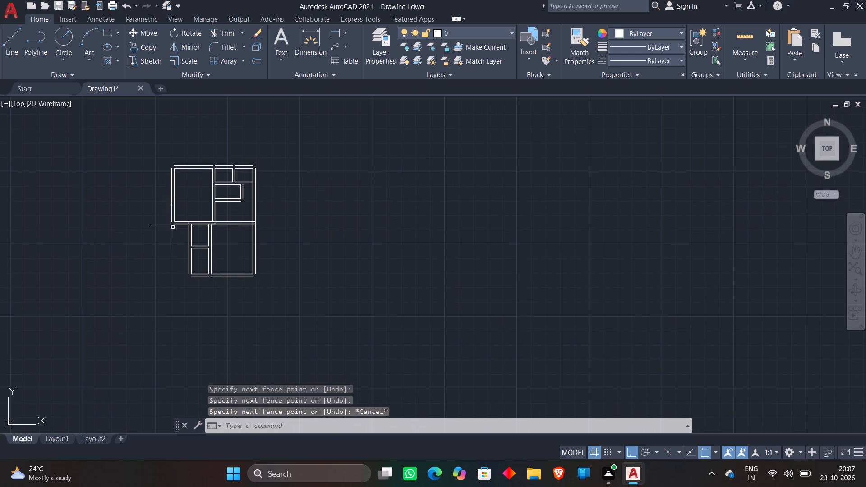
pyautogui.write('L')
pyautogui.press('space')
pyautogui.scroll(2, 173, 227)
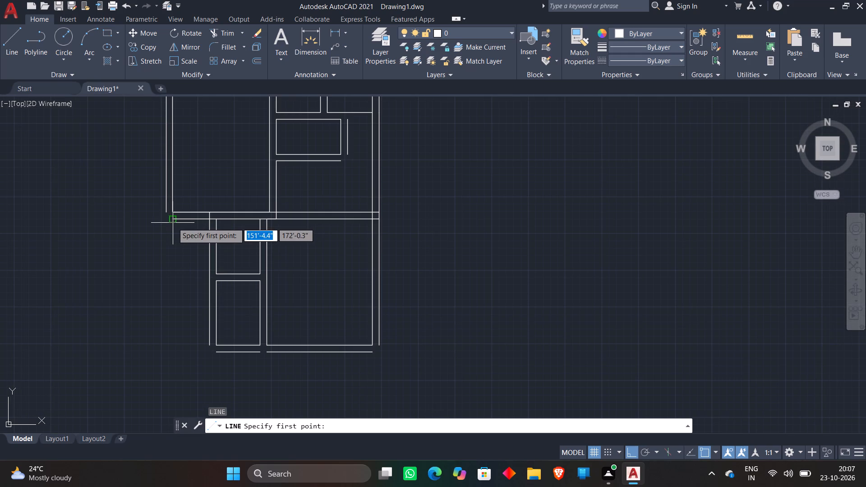
pyautogui.click(173, 223)
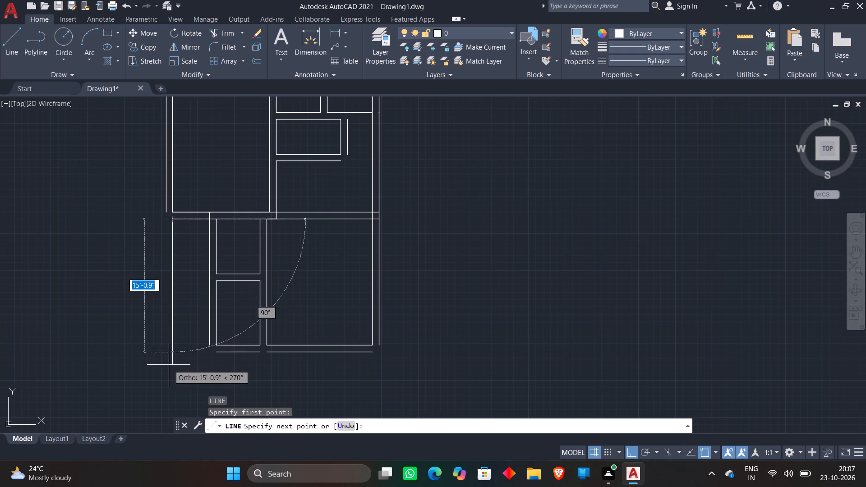
pyautogui.click(169, 338)
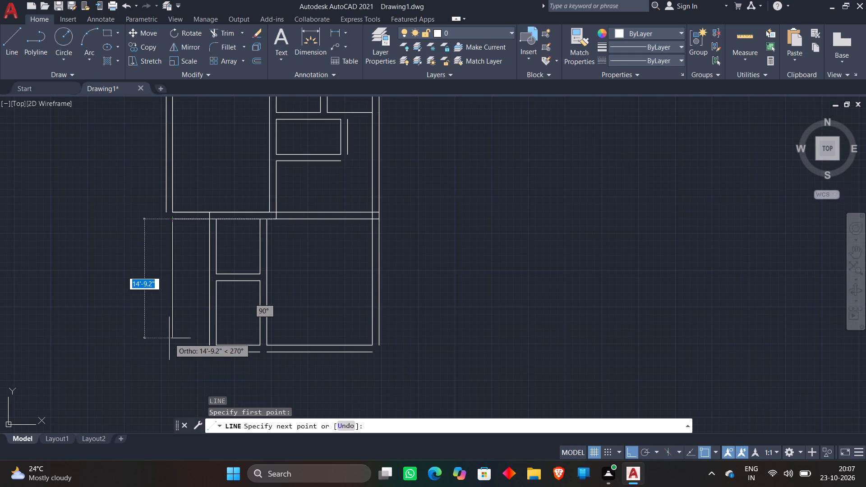
pyautogui.press('Escape')
# Draw a horizontal line to the left from the lower end of the 5'x7'4" room's outer left line, past the new vertical line.
pyautogui.moveTo(173, 331); pyautogui.dragTo(235, 276, button='middle')
pyautogui.scroll(1, 235, 276)
pyautogui.write('L')
pyautogui.press('space')
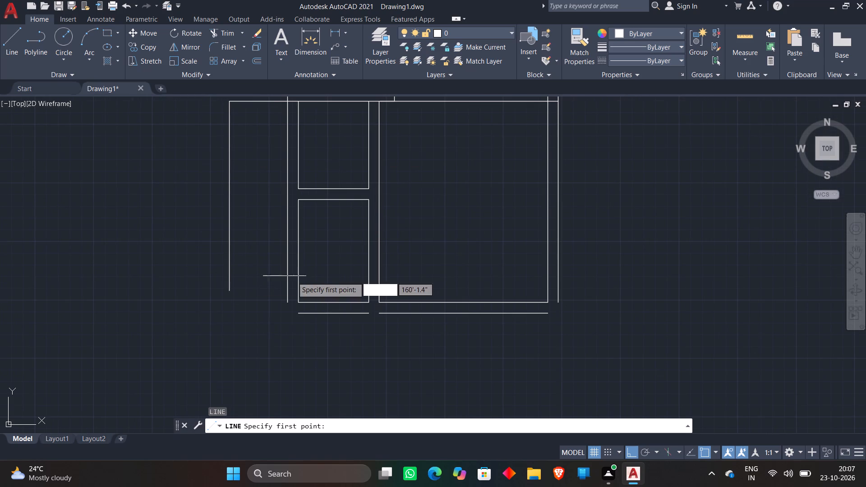
pyautogui.click(284, 301)
pyautogui.click(158, 301)
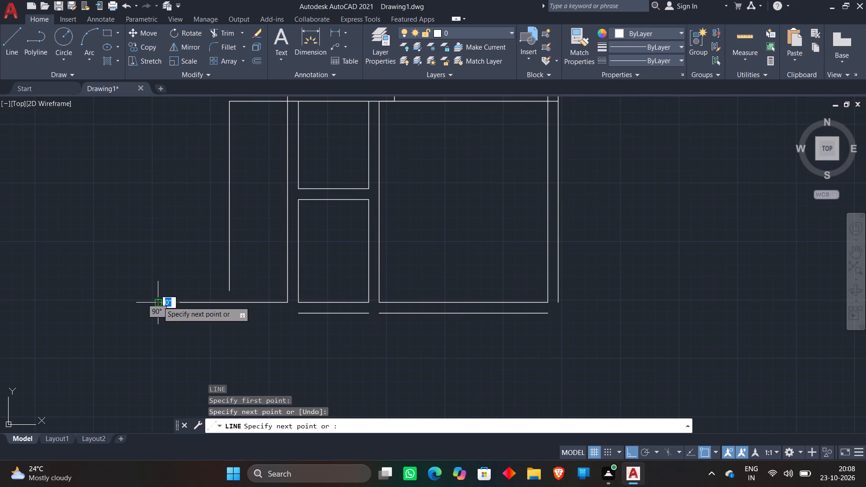
pyautogui.press('Escape')
# Extend the new vertical line down to the new horizontal line.
pyautogui.press('e')
pyautogui.press('x')
pyautogui.press('space')
pyautogui.click(215, 246)
pyautogui.click(244, 233)
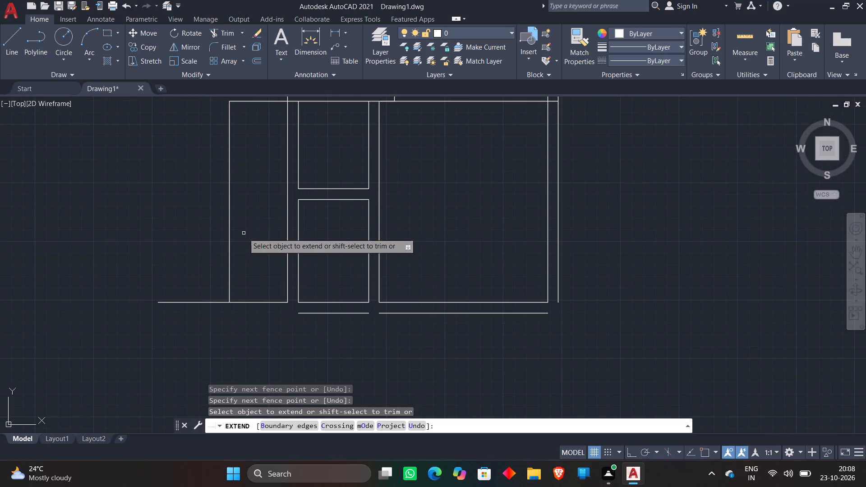
pyautogui.press('Escape')
# Trim the part of the new horizontal line that projects left of the vertical line.
pyautogui.write('TR')
pyautogui.press('space')
pyautogui.moveTo(199, 253); pyautogui.dragTo(199, 260)
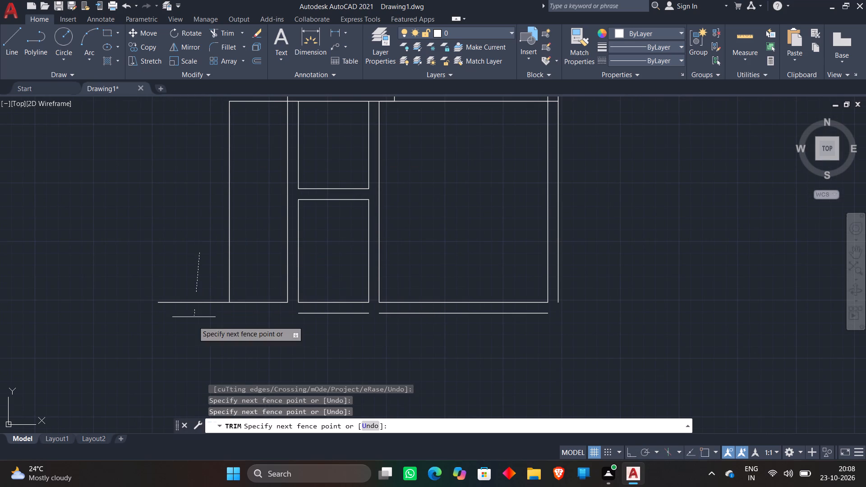
pyautogui.click(192, 331)
pyautogui.press('Escape')
# Draw a vertical line from the lower end of the 11'x15'4" room's outer left line down past the bottom walls.
pyautogui.scroll(-3, 189, 288)
pyautogui.scroll(2, 188, 266)
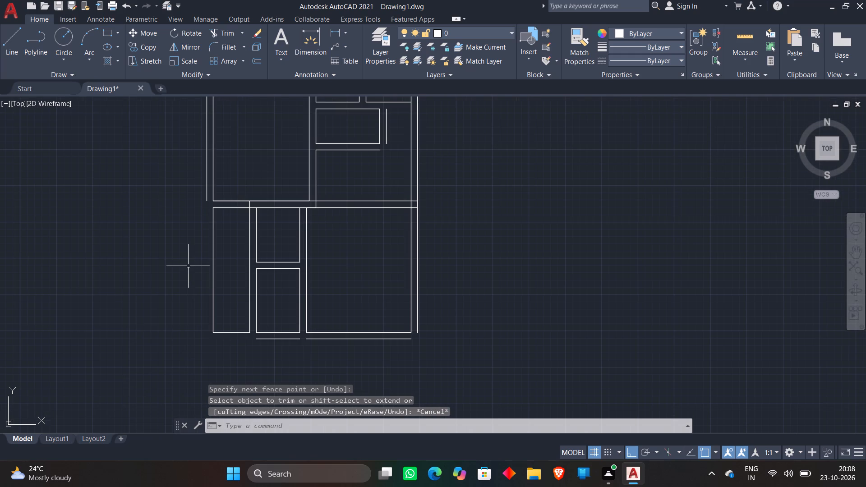
pyautogui.write('L')
pyautogui.press('space')
pyautogui.click(201, 202)
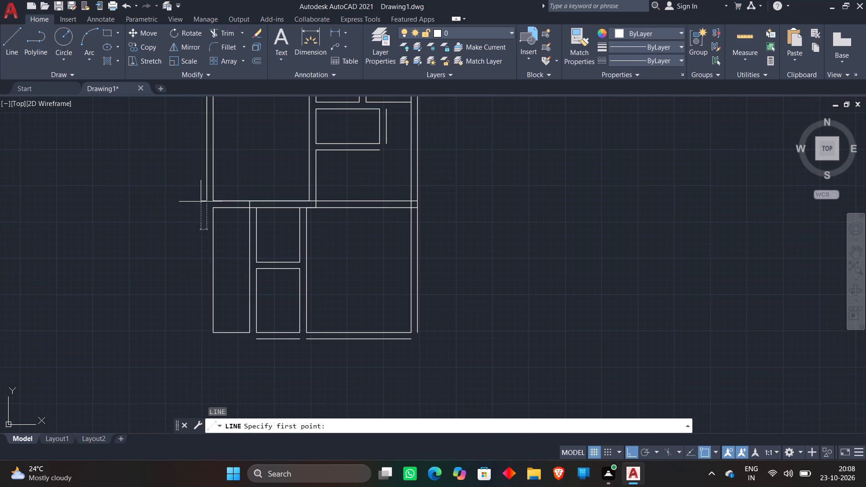
pyautogui.click(170, 352)
pyautogui.press('Escape')
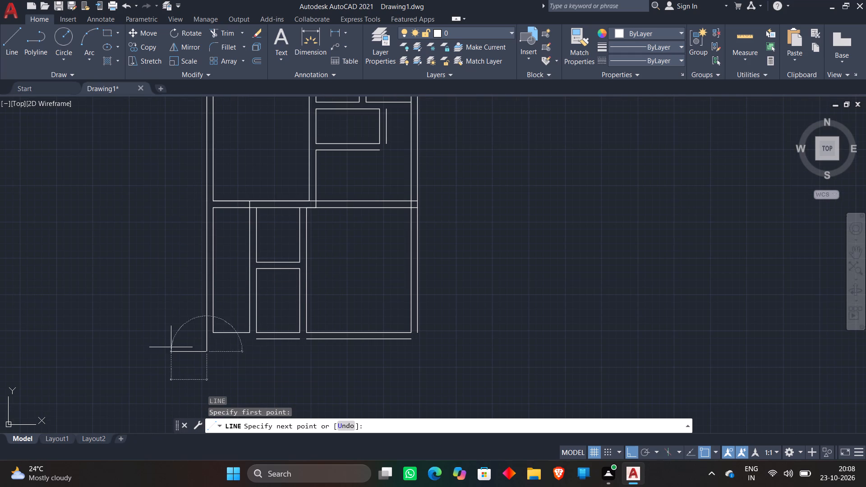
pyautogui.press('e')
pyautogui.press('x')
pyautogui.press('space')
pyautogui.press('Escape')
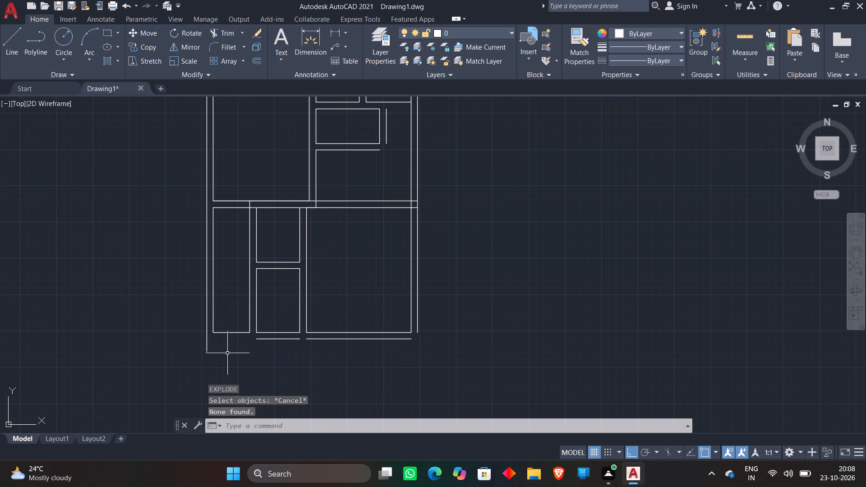
# Extend the 5'x7'4" room's outer bottom line left to the new outer left wall line.
pyautogui.write('EX')
pyautogui.press('space')
pyautogui.click(256, 340)
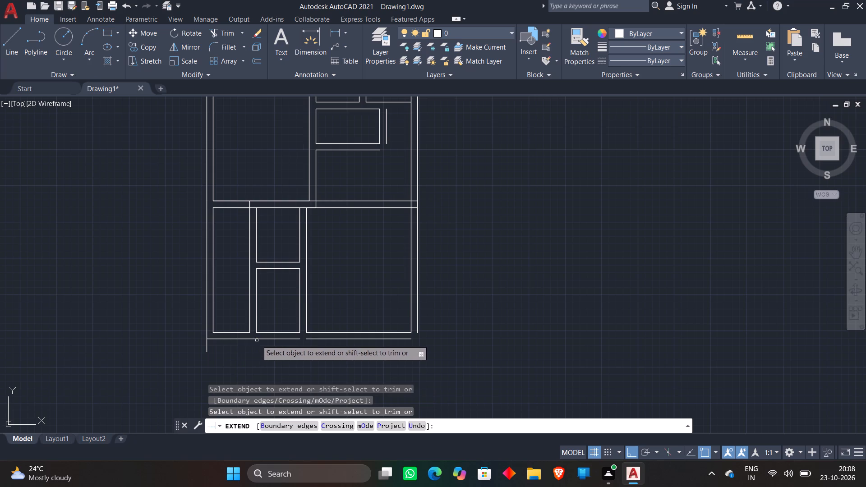
pyautogui.press('Escape')
# Trim the end of the outer left wall line that projects below the outer bottom line.
pyautogui.scroll(-2, 451, 302)
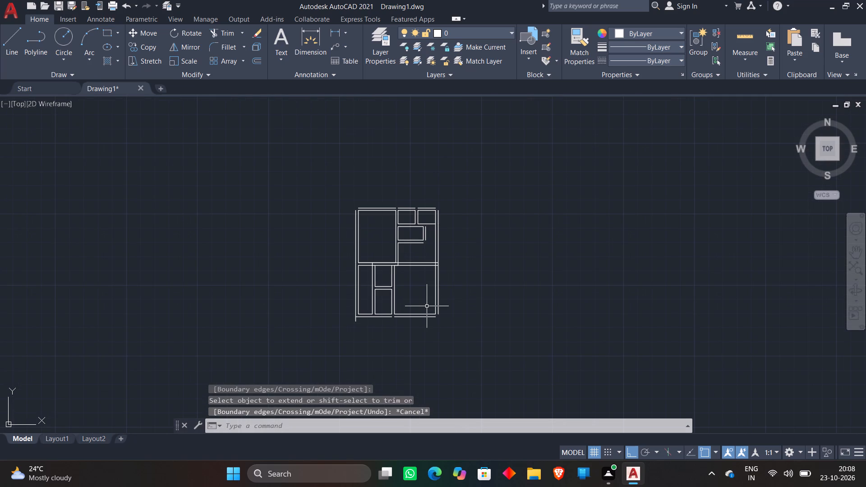
pyautogui.write('TR')
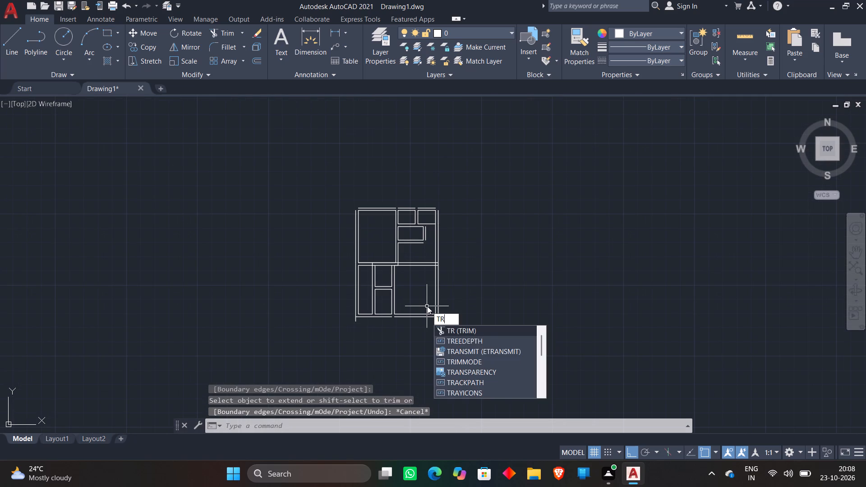
pyautogui.press('space')
pyautogui.scroll(4, 322, 318)
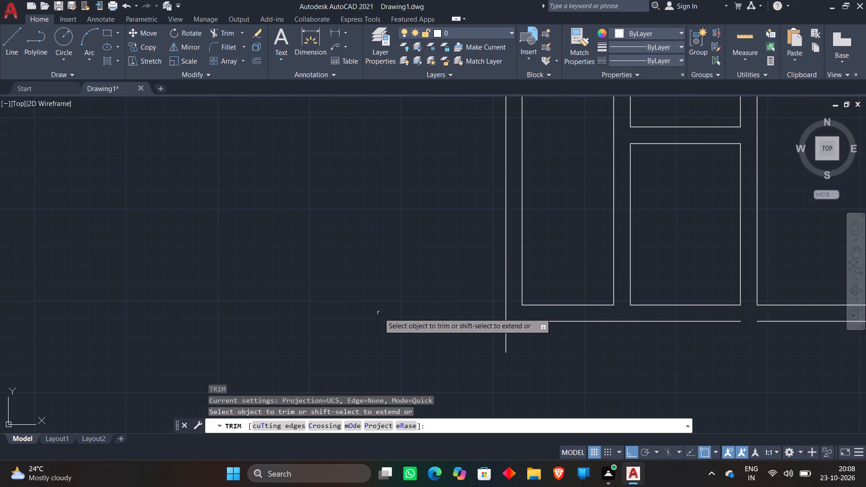
pyautogui.click(553, 350)
pyautogui.click(474, 335)
pyautogui.press('Escape')
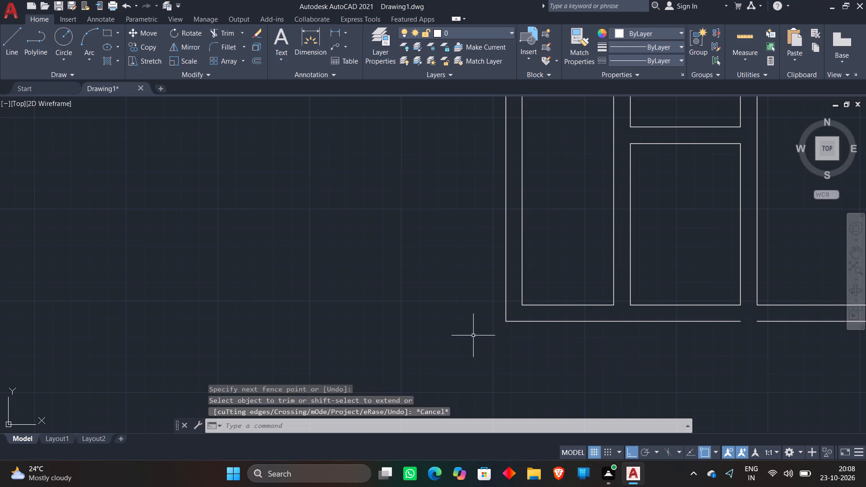
# Fillet the outer top and outer left wall lines into a sharp corner at the plan's top left.
pyautogui.scroll(-5, 364, 336)
pyautogui.write('F')
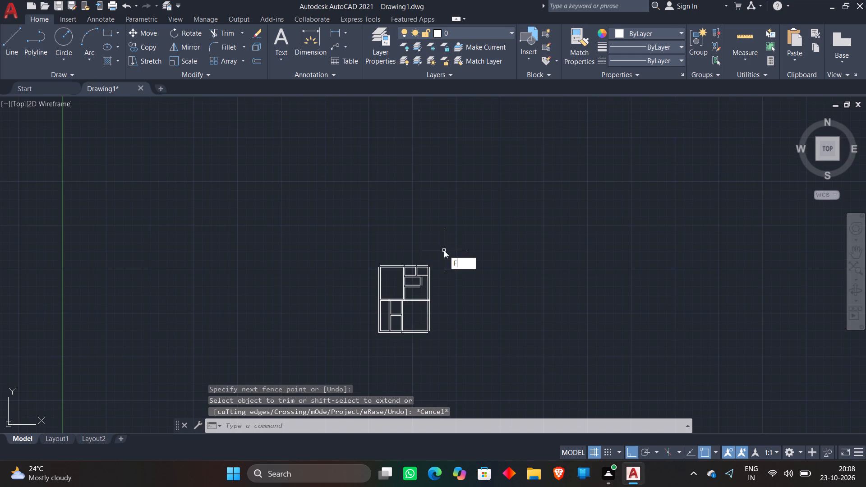
pyautogui.press('space')
pyautogui.scroll(3, 374, 260)
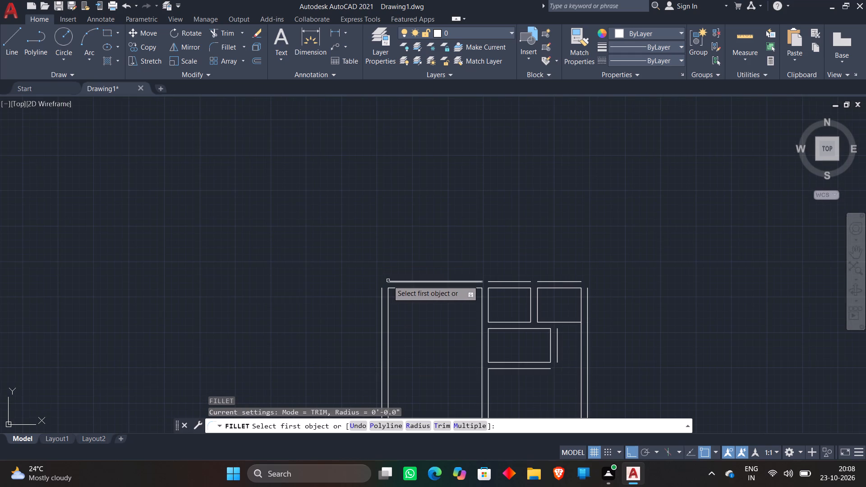
pyautogui.click(388, 280)
pyautogui.click(383, 287)
pyautogui.scroll(-2, 428, 220)
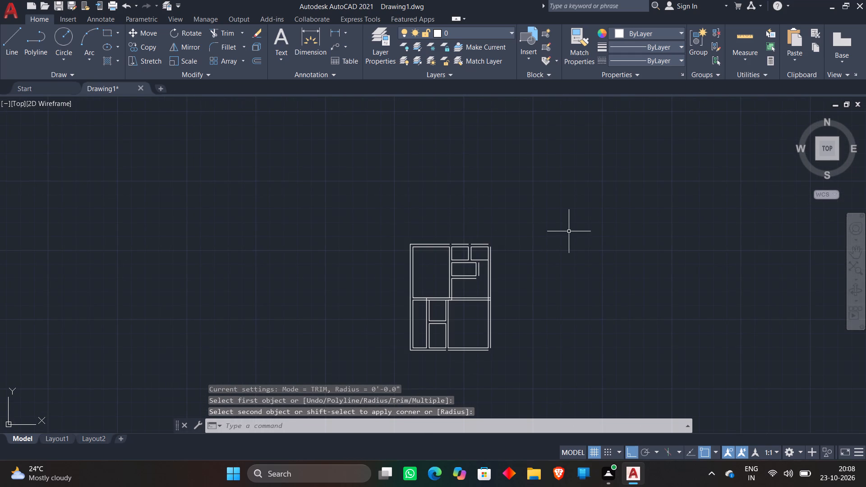
# Fillet the outer top and outer right wall lines into a sharp corner at the plan's top right.
pyautogui.press('space')
pyautogui.scroll(3, 495, 252)
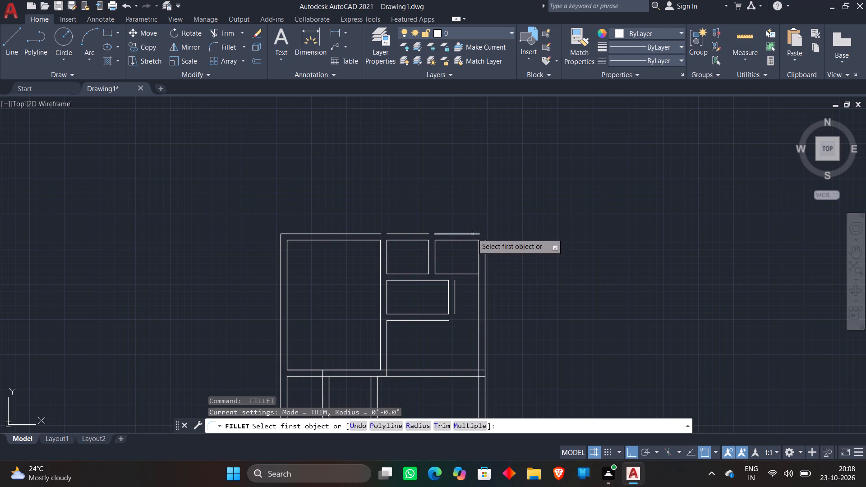
pyautogui.click(472, 234)
pyautogui.click(484, 244)
pyautogui.scroll(-3, 512, 214)
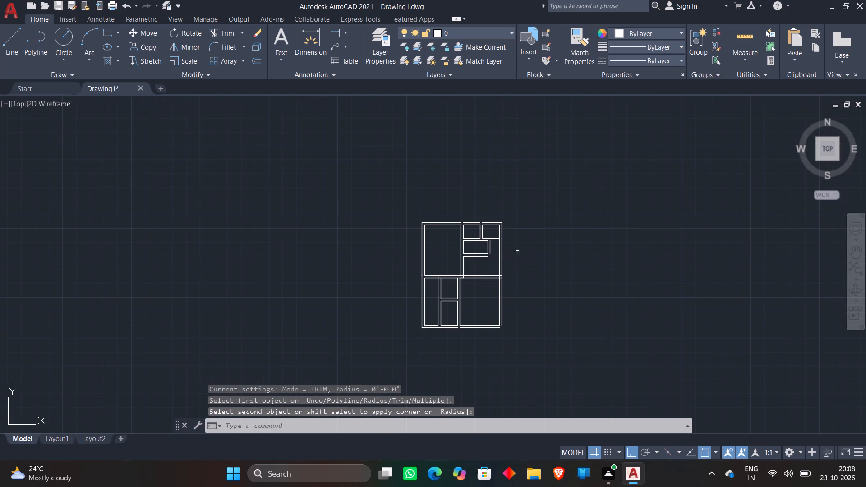
# Fillet the outer right and outer bottom wall lines into a sharp corner at the plan's bottom right.
pyautogui.press('space')
pyautogui.scroll(4, 488, 348)
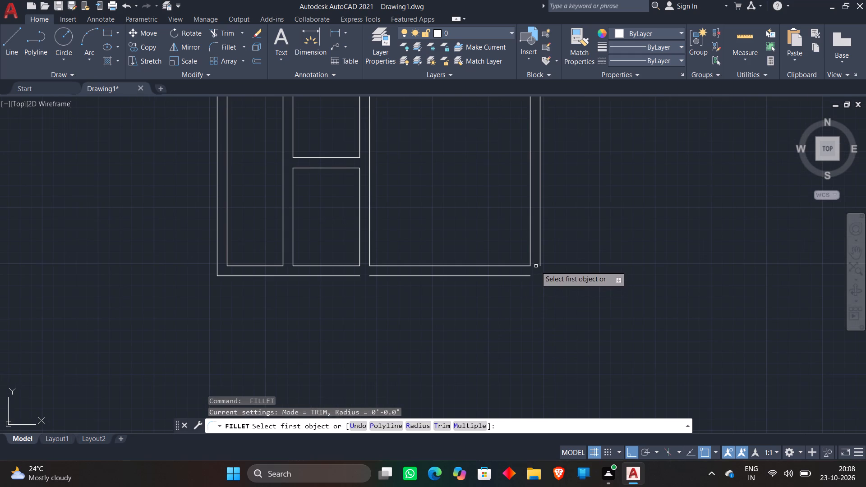
pyautogui.click(540, 260)
pyautogui.click(524, 277)
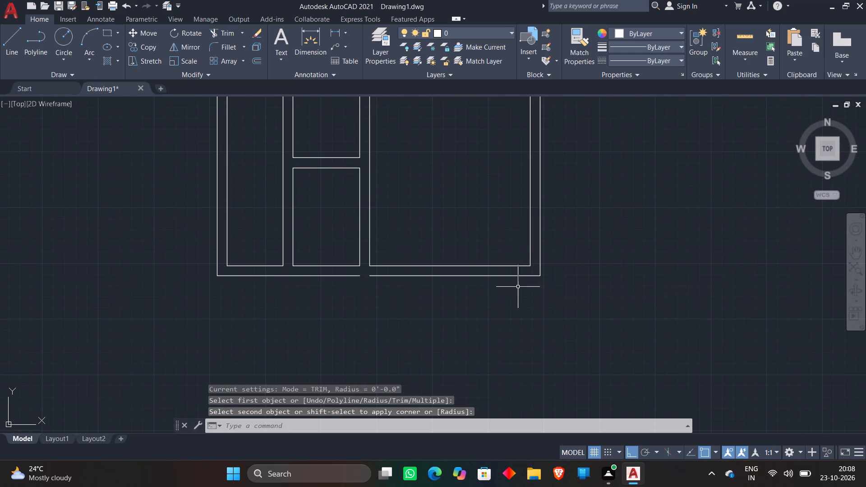
pyautogui.press('Escape')
# Extend the outer bottom wall lines across the gap between the 5'x7'4" room and the 12' room.
pyautogui.write('EX')
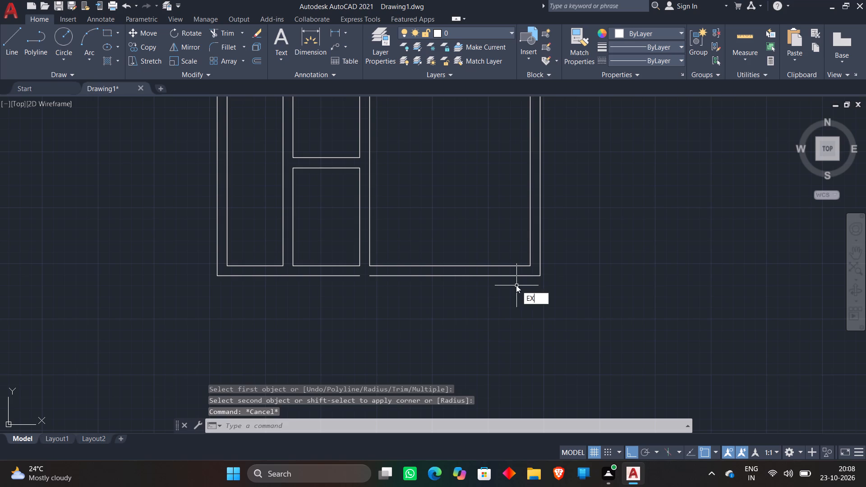
pyautogui.press('space')
pyautogui.click(367, 277)
pyautogui.click(358, 277)
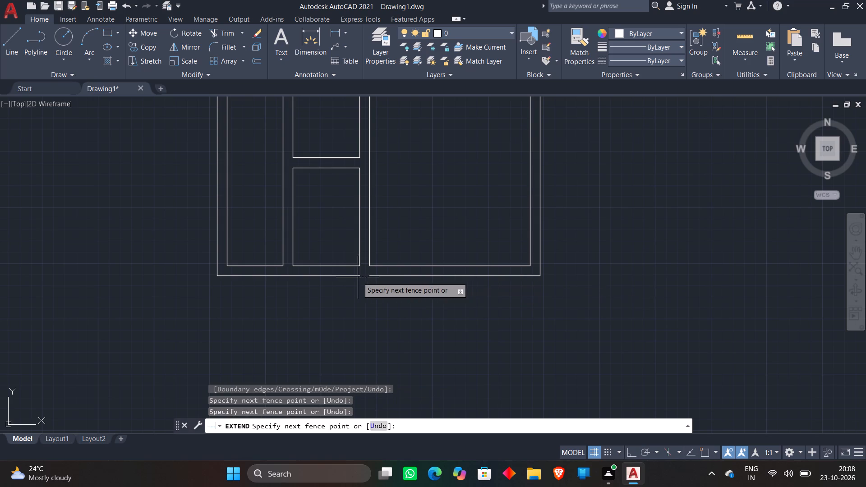
pyautogui.click(358, 276)
# Extend the outer top wall lines across the two gaps above the walls between the upper rooms.
pyautogui.scroll(-3, 322, 298)
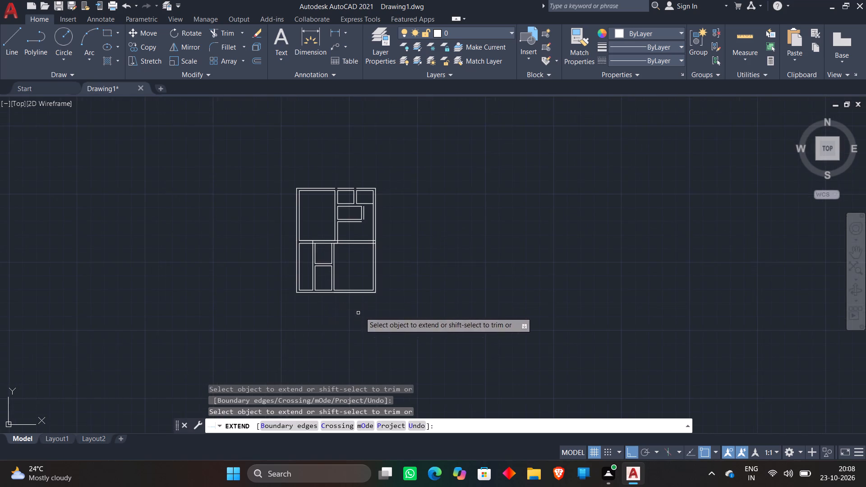
pyautogui.scroll(3, 321, 188)
pyautogui.click(392, 190)
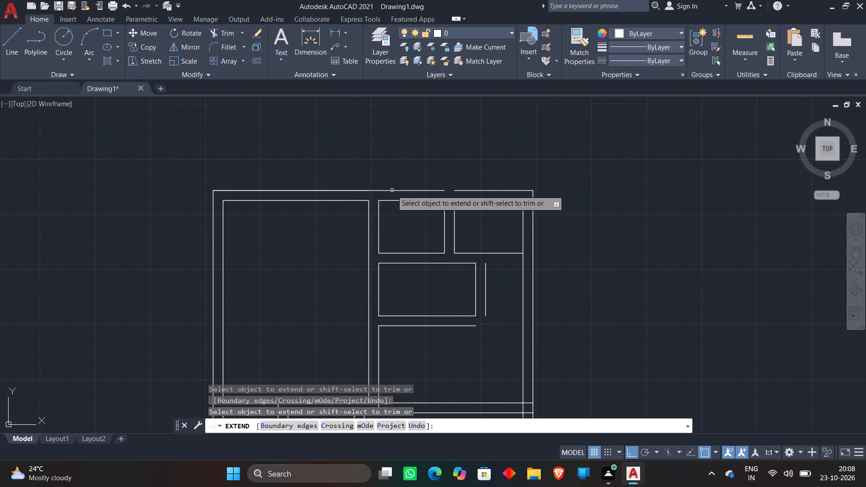
pyautogui.click(430, 190)
pyautogui.scroll(-2, 543, 144)
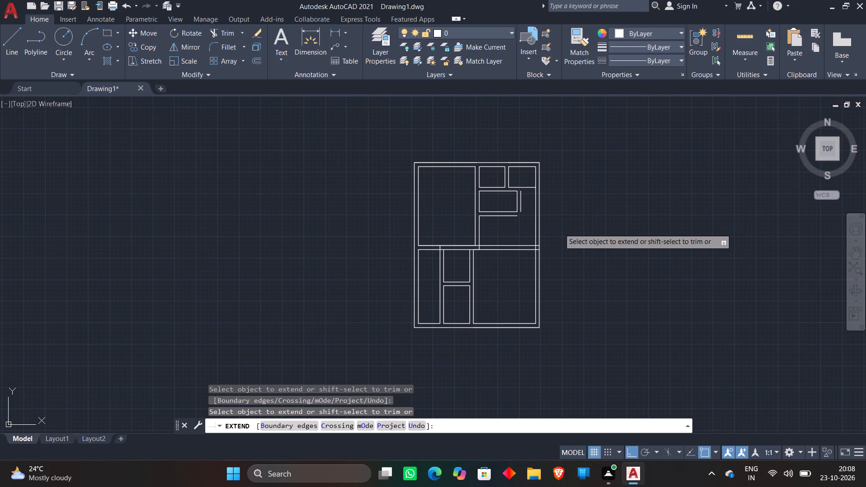
pyautogui.press('Escape')
# Draw a 12'4" horizontal line outward from the plan's outer right wall, level with the inner bottom wall line.
pyautogui.scroll(2, 544, 249)
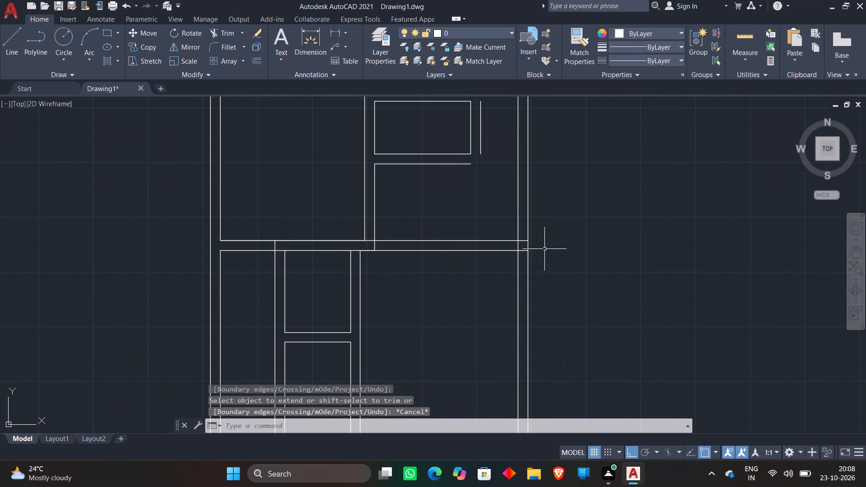
pyautogui.scroll(-1, 544, 253)
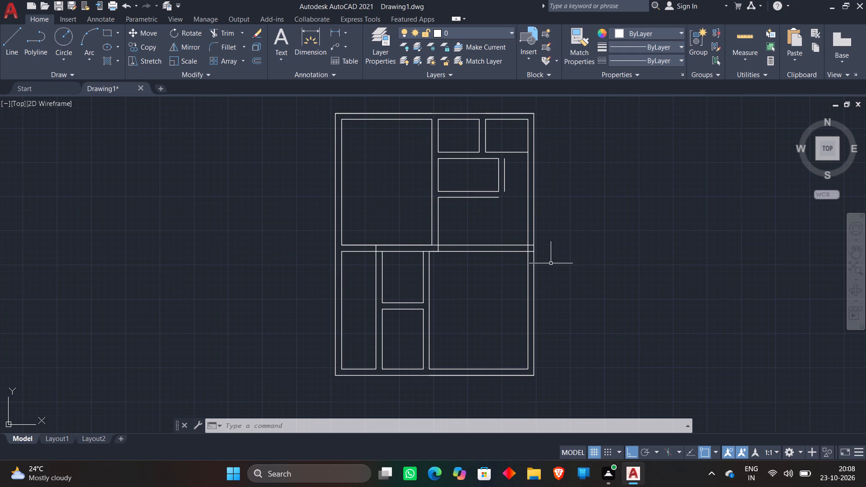
pyautogui.moveTo(548, 291); pyautogui.dragTo(549, 246, button='middle')
pyautogui.scroll(2, 551, 259)
pyautogui.press('l')
pyautogui.press('Return')
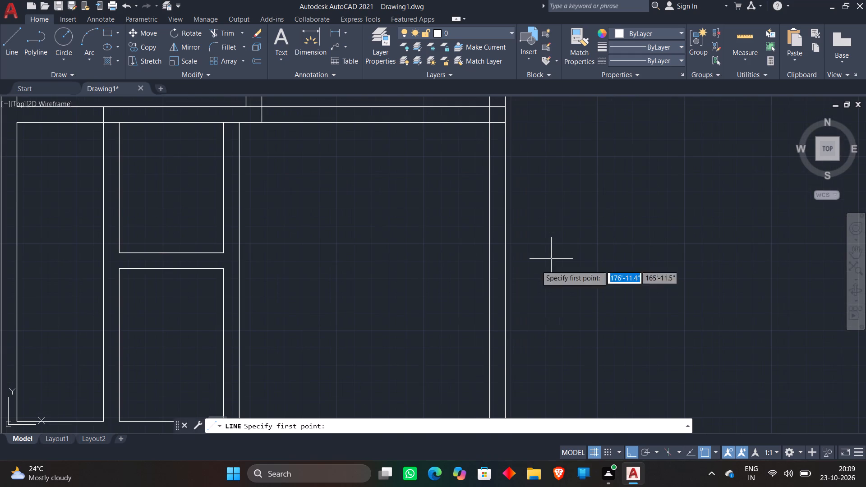
pyautogui.moveTo(462, 299); pyautogui.dragTo(453, 196, button='middle')
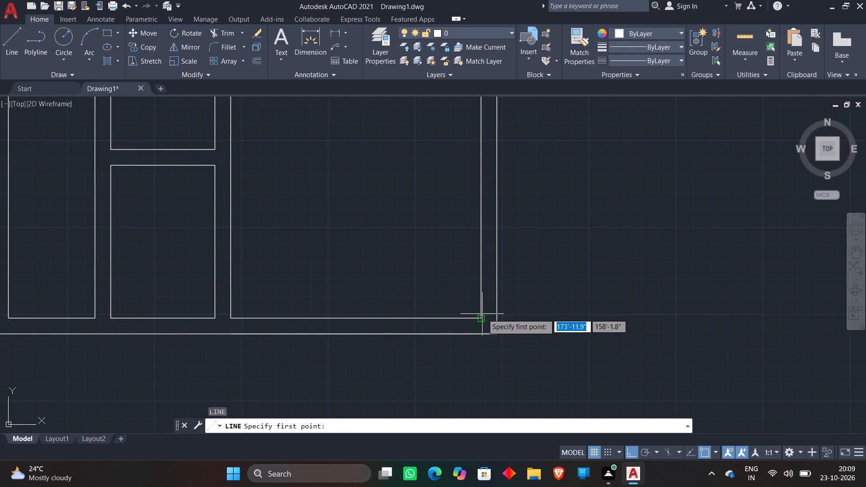
pyautogui.click(498, 316)
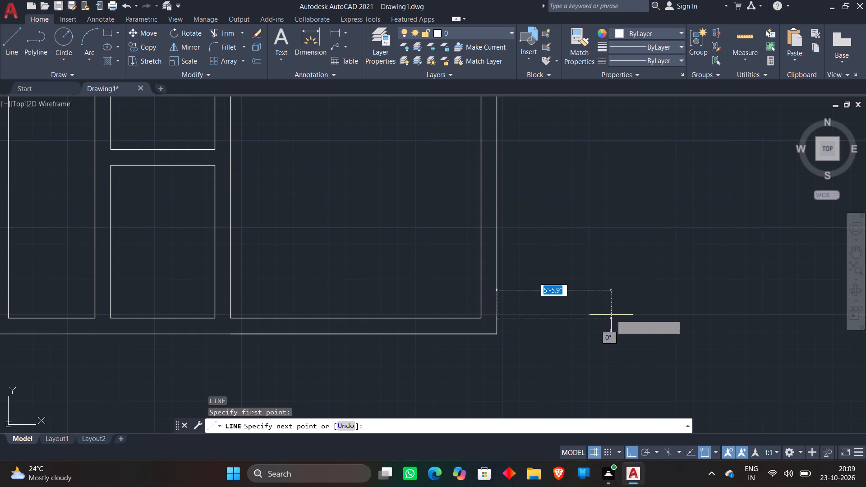
pyautogui.write('12')
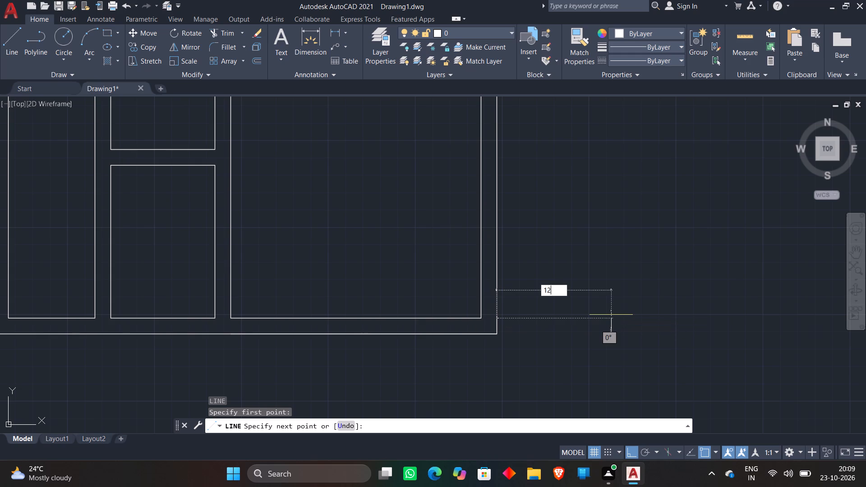
pyautogui.press("'")
pyautogui.press('4')
pyautogui.hotkey('shift', '"')
pyautogui.press('Return')
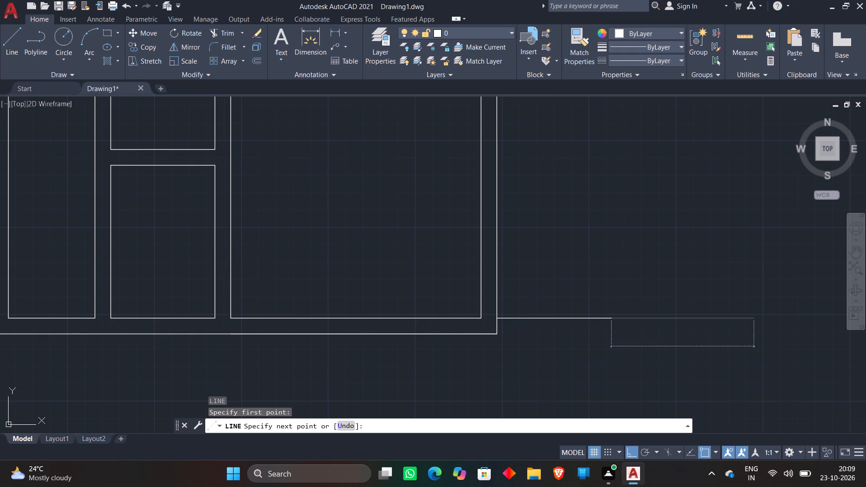
# Continue the new room's outline with a 14'4" vertical side and a top line back toward the plan's outer right wall.
pyautogui.scroll(-2, 650, 271)
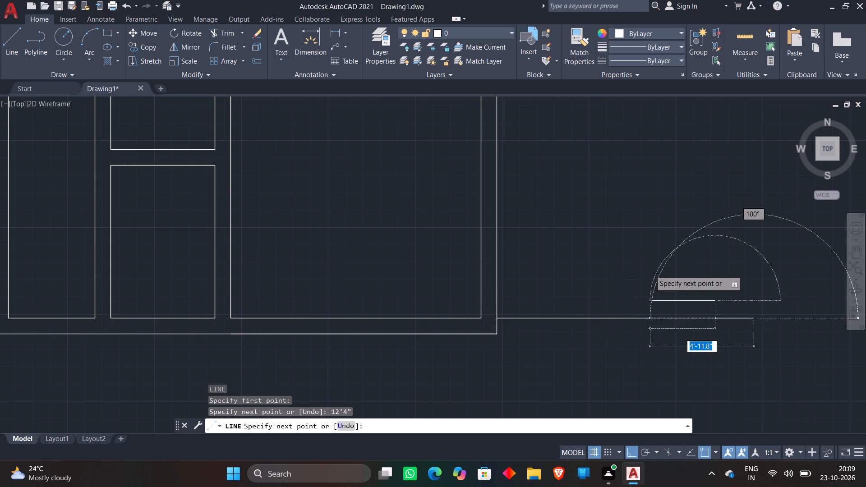
pyautogui.moveTo(654, 218); pyautogui.dragTo(628, 243, button='middle')
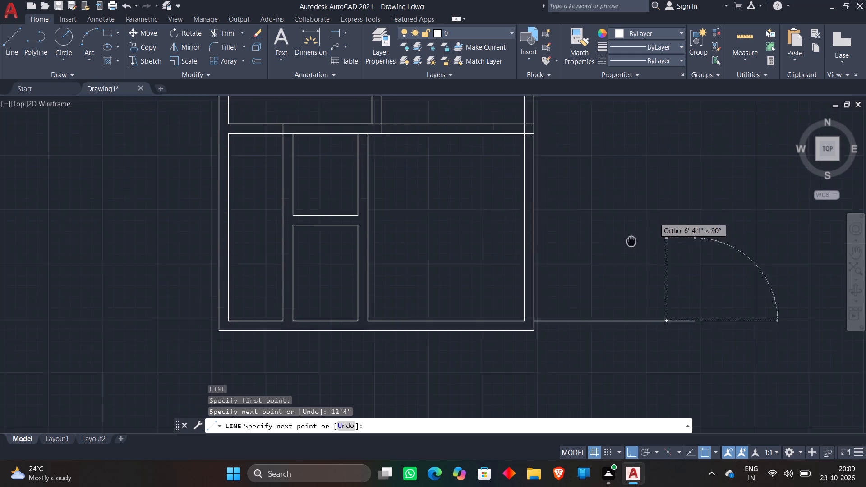
pyautogui.moveTo(628, 243); pyautogui.dragTo(594, 281, button='middle')
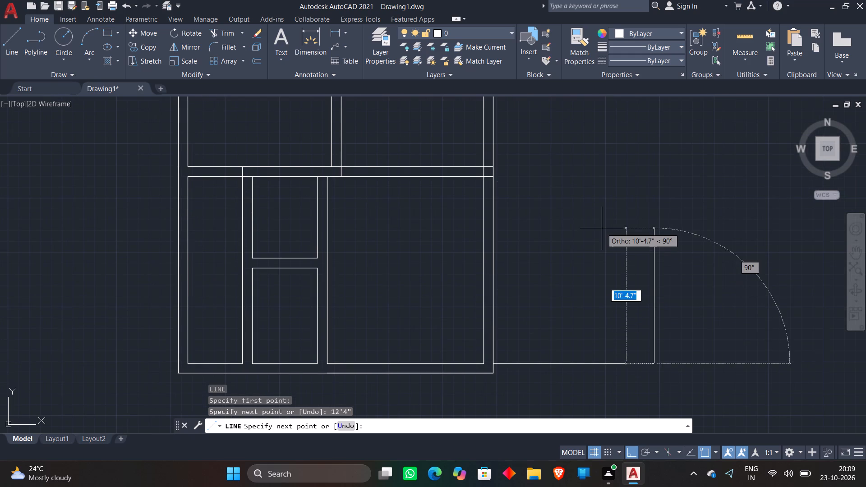
pyautogui.write('14\'4"')
pyautogui.press('Return')
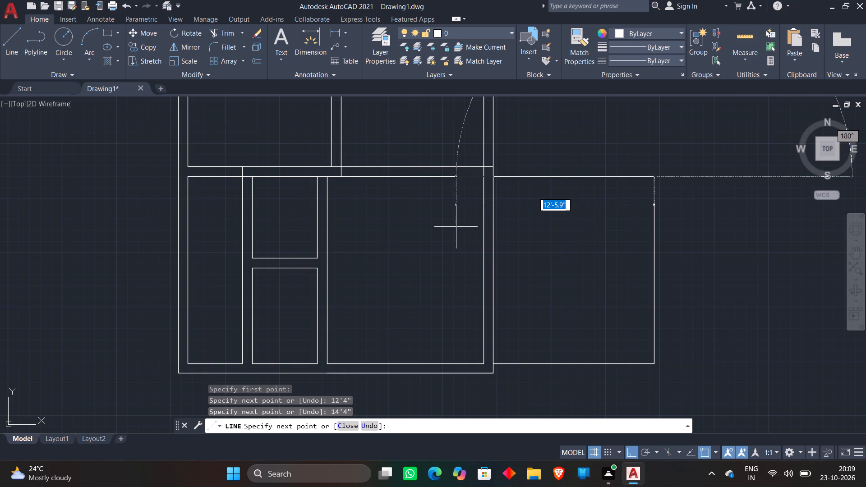
pyautogui.click(504, 222)
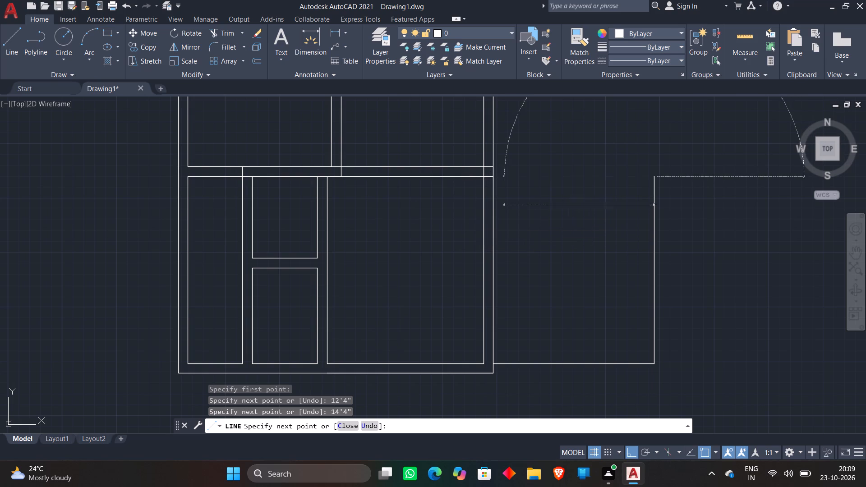
pyautogui.press('Escape')
# Extend the new room's top line to meet the plan's outer right wall.
pyautogui.press('e')
pyautogui.press('x')
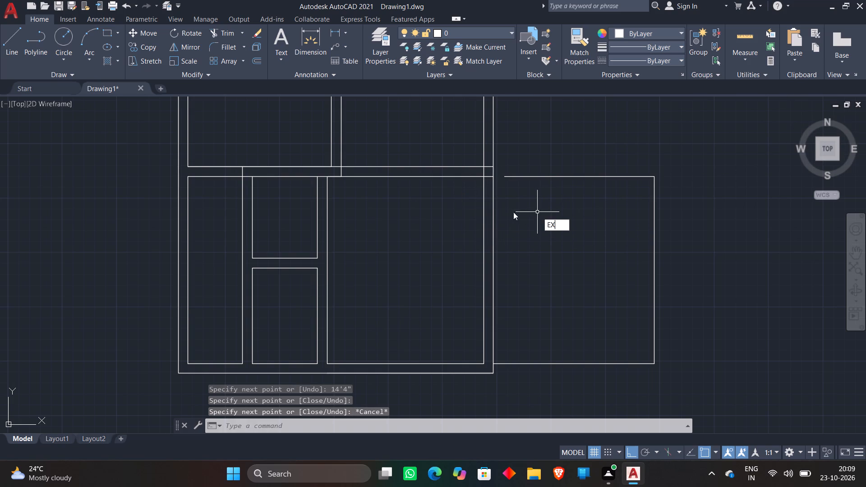
pyautogui.press('space')
pyautogui.click(531, 175)
pyautogui.click(519, 189)
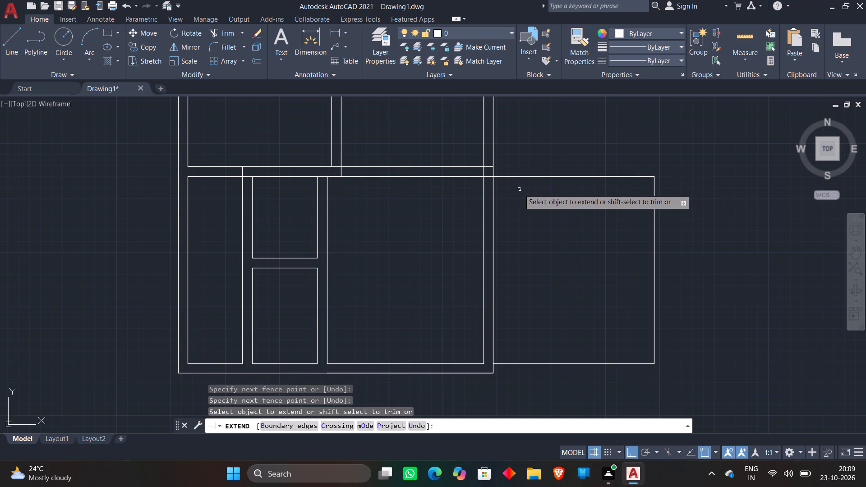
pyautogui.press('Escape')
# Offset the new right-hand room's bottom, right and top lines 9" outward.
pyautogui.press('o')
pyautogui.press('Return')
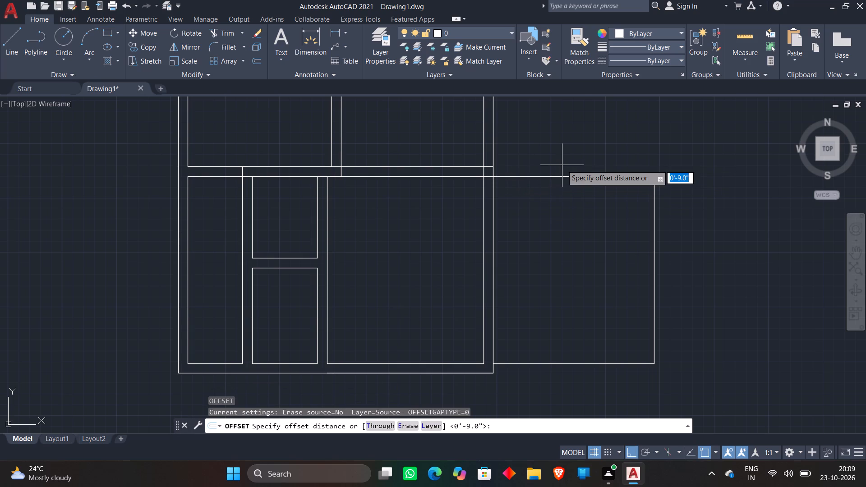
pyautogui.press('Return')
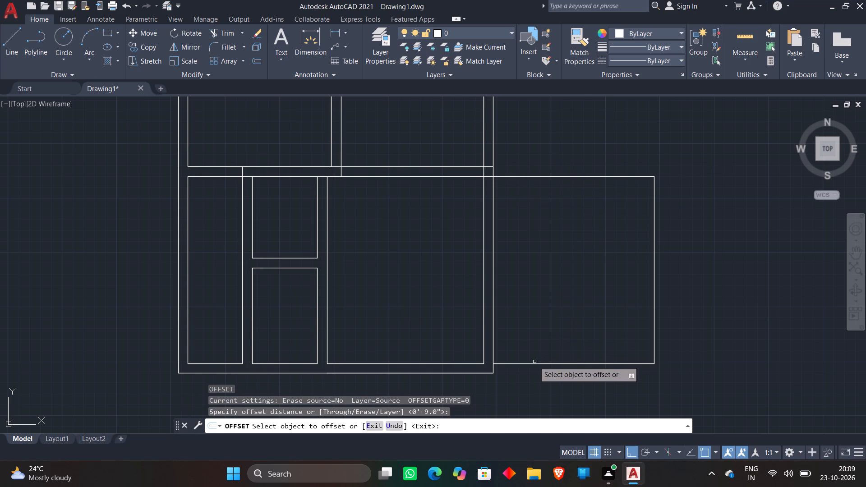
pyautogui.click(534, 363)
pyautogui.click(522, 388)
pyautogui.click(654, 319)
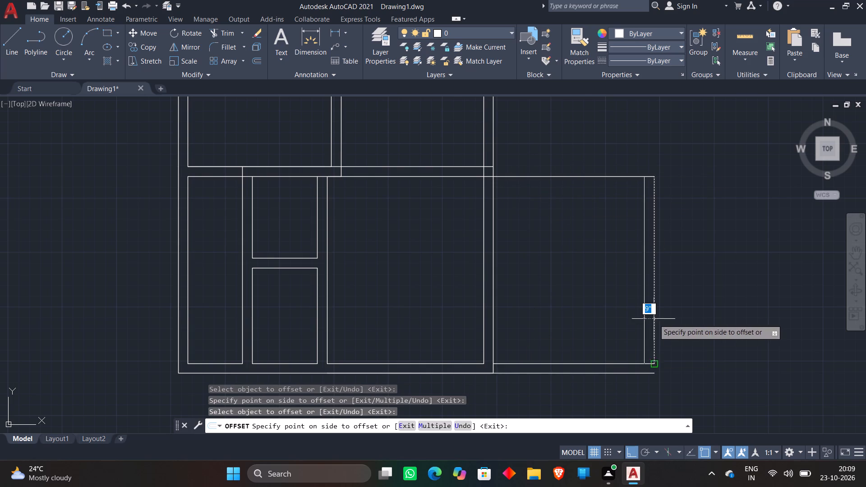
pyautogui.click(717, 279)
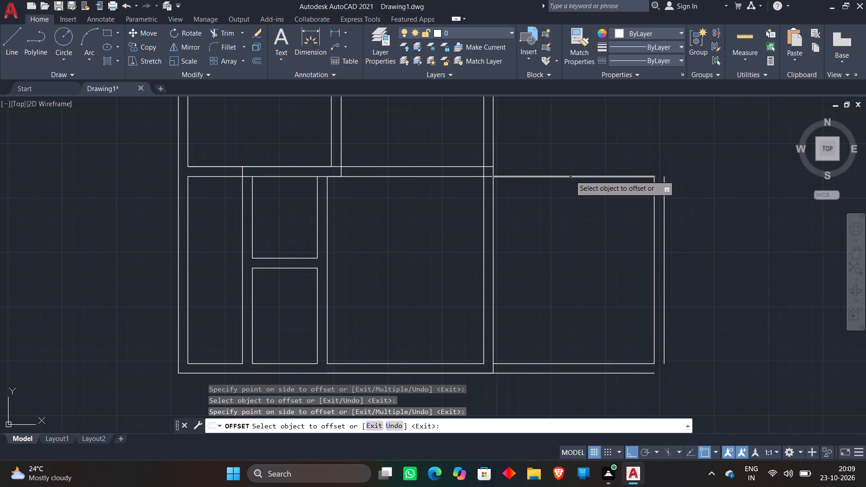
pyautogui.click(570, 175)
pyautogui.click(589, 134)
pyautogui.press('Escape')
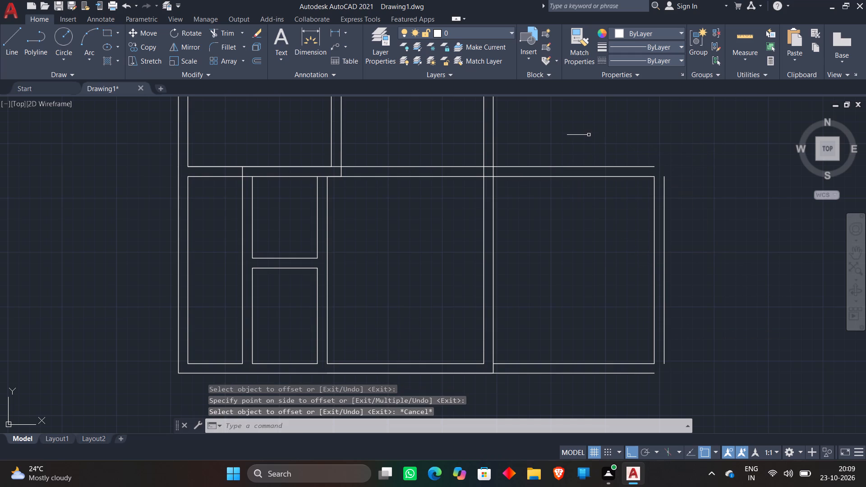
# Trim the inner right wall line and the lower cross-wall line where they pass through the junction beside the new room.
pyautogui.press('t')
pyautogui.write('RV')
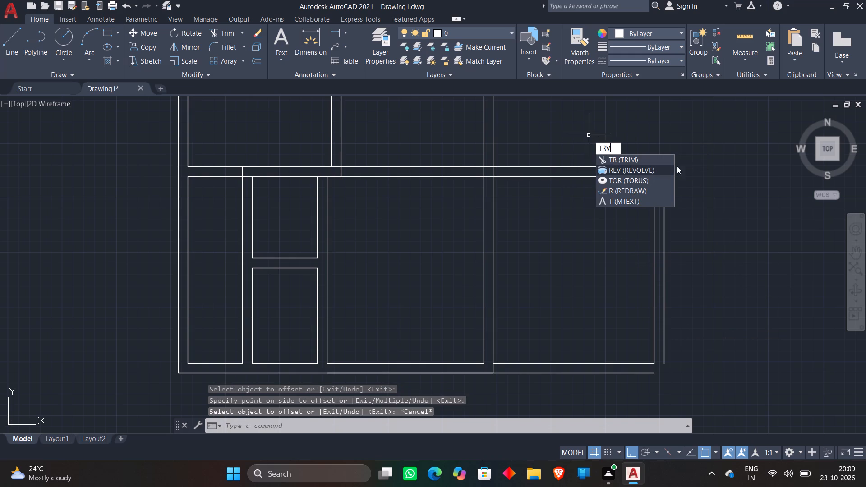
pyautogui.scroll(2, 678, 162)
pyautogui.click(630, 160)
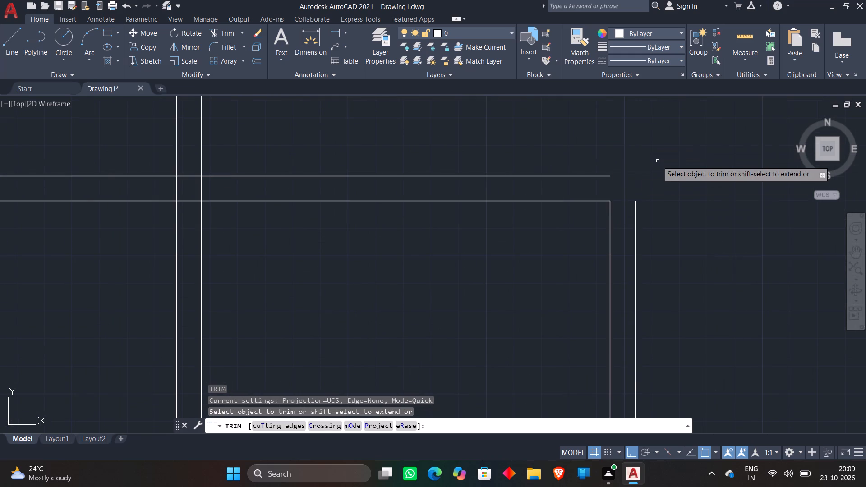
pyautogui.scroll(-3, 658, 161)
pyautogui.hotkey('ctrl', 'z')
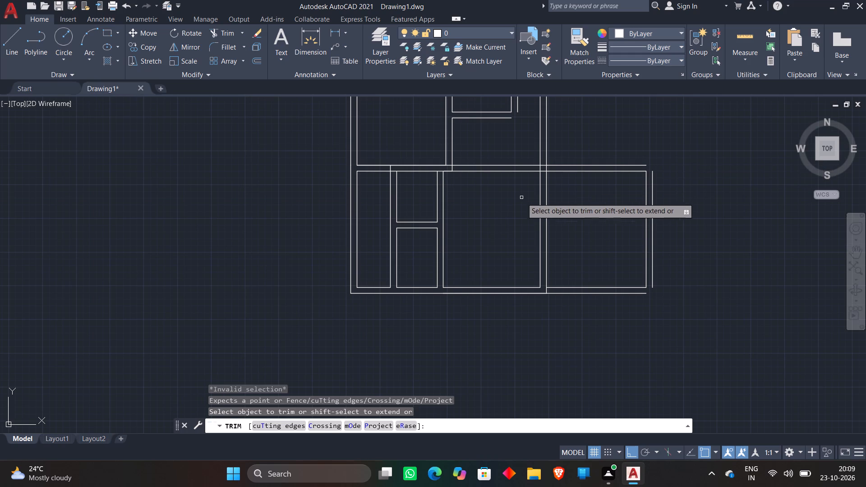
pyautogui.scroll(4, 544, 178)
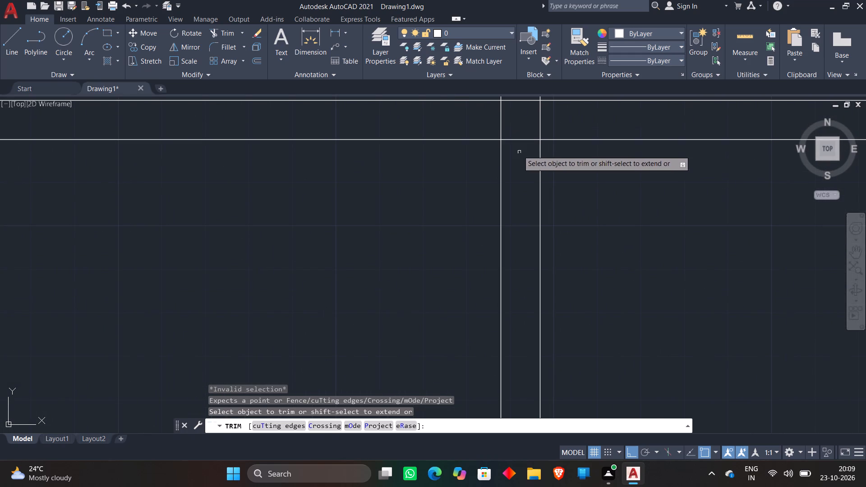
pyautogui.click(492, 120)
pyautogui.click(522, 148)
pyautogui.scroll(-2, 520, 141)
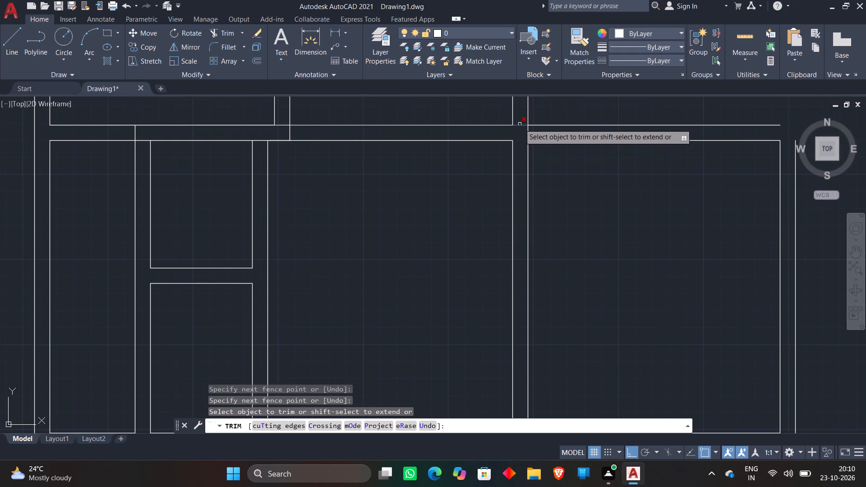
# Trim the outer right wall line between the two cross-wall lines at the new room's upper-left junction.
pyautogui.moveTo(519, 115); pyautogui.dragTo(514, 171, button='middle')
pyautogui.scroll(1, 535, 180)
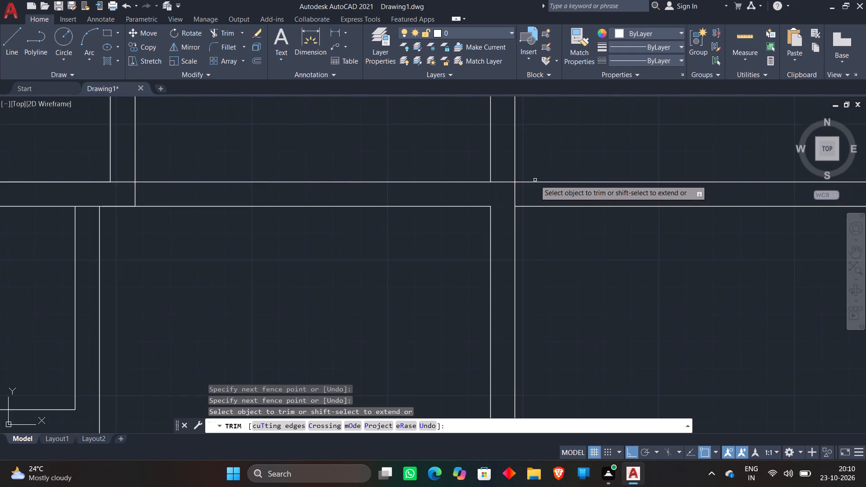
pyautogui.scroll(2, 535, 180)
pyautogui.click(470, 209)
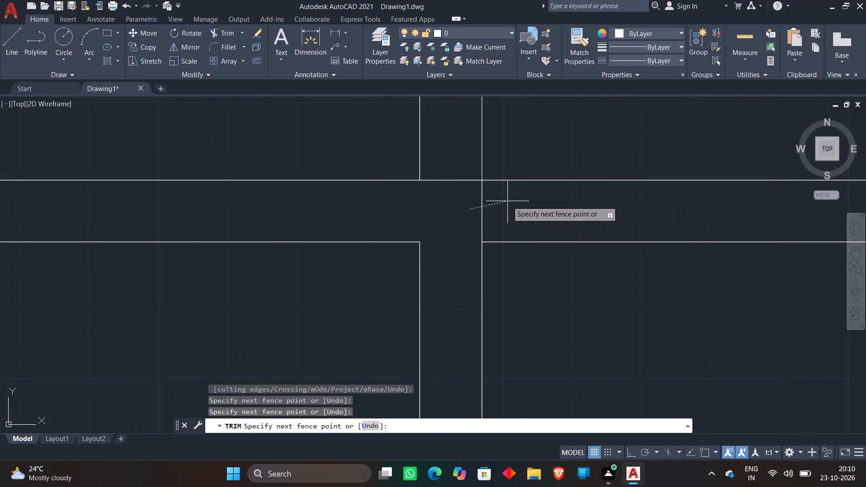
pyautogui.click(508, 201)
pyautogui.scroll(-3, 512, 212)
pyautogui.scroll(-5, 542, 156)
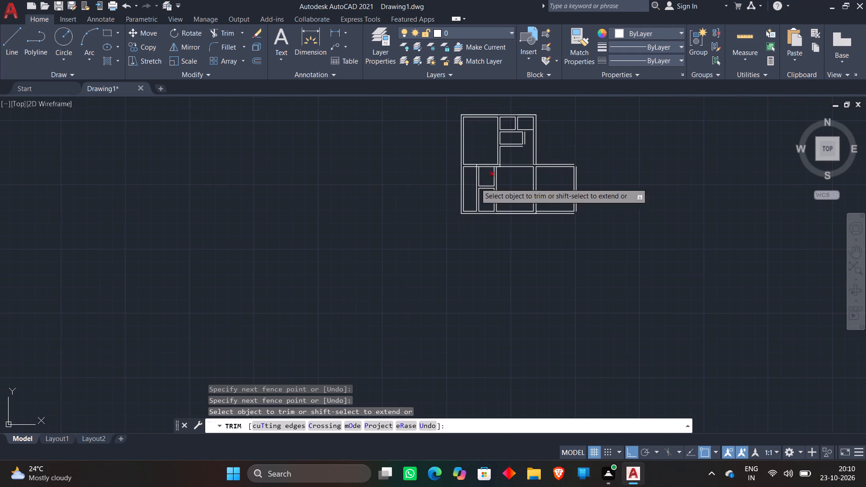
pyautogui.scroll(3, 448, 193)
pyautogui.press('Escape')
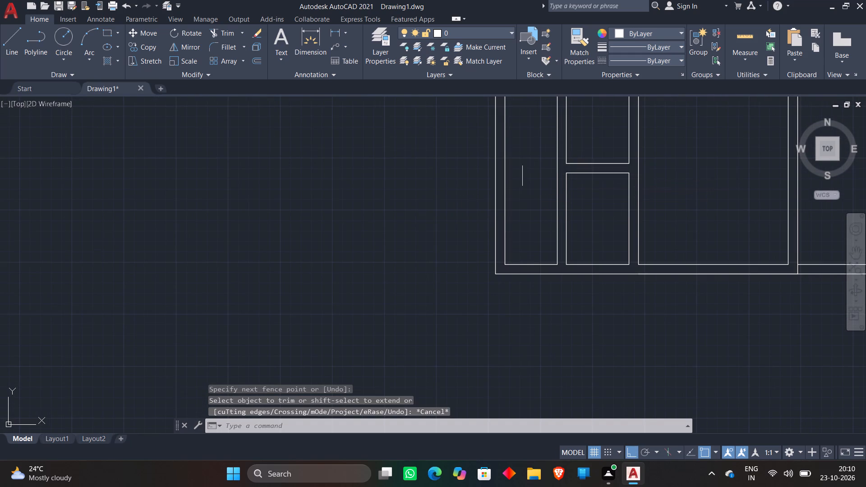
# Draw the upper right room's outline from the outer right wall: 23'6" right, 15'4" down, and back left about 11'-9" along the cross wall.
pyautogui.scroll(-3, 413, 165)
pyautogui.moveTo(667, 161); pyautogui.dragTo(616, 212, button='middle')
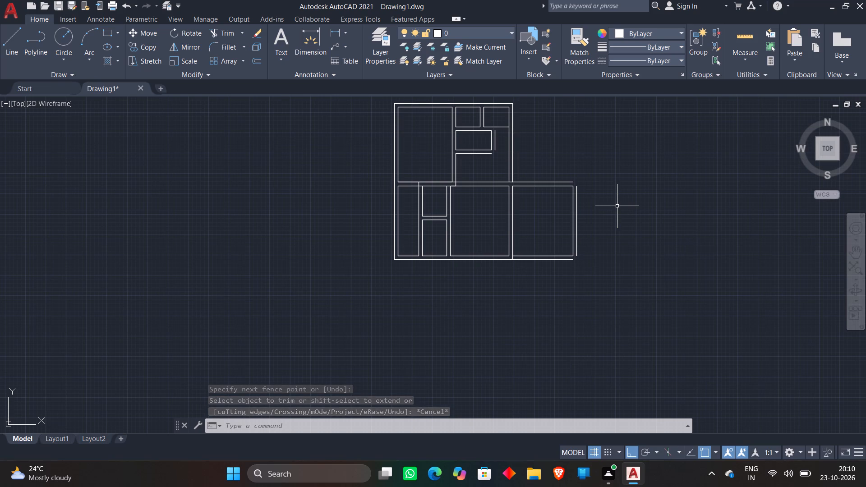
pyautogui.moveTo(617, 206); pyautogui.dragTo(596, 281, button='middle')
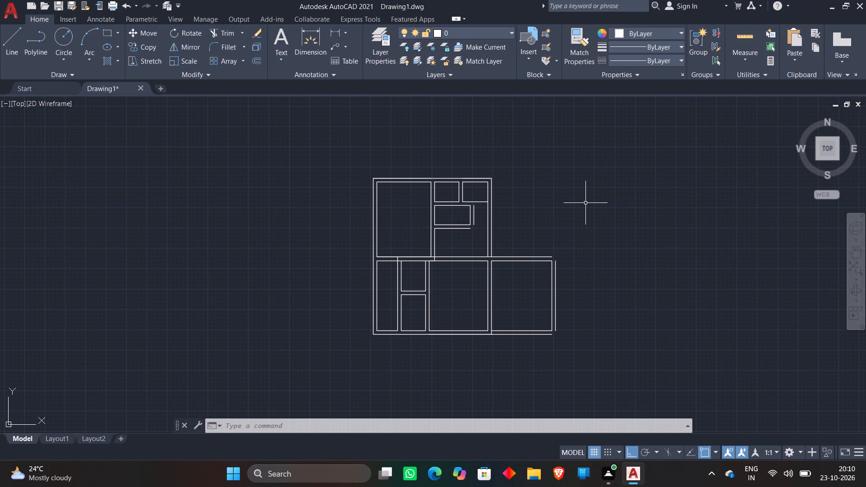
pyautogui.press('l')
pyautogui.press('space')
pyautogui.scroll(4, 477, 174)
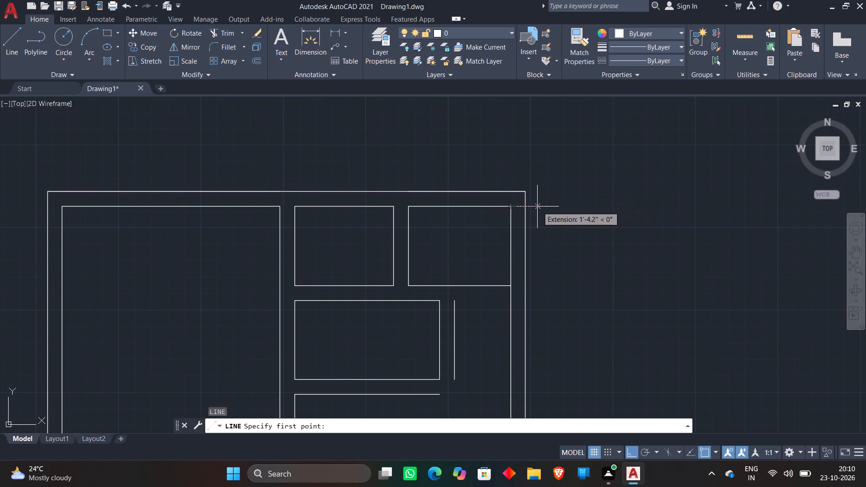
pyautogui.click(526, 207)
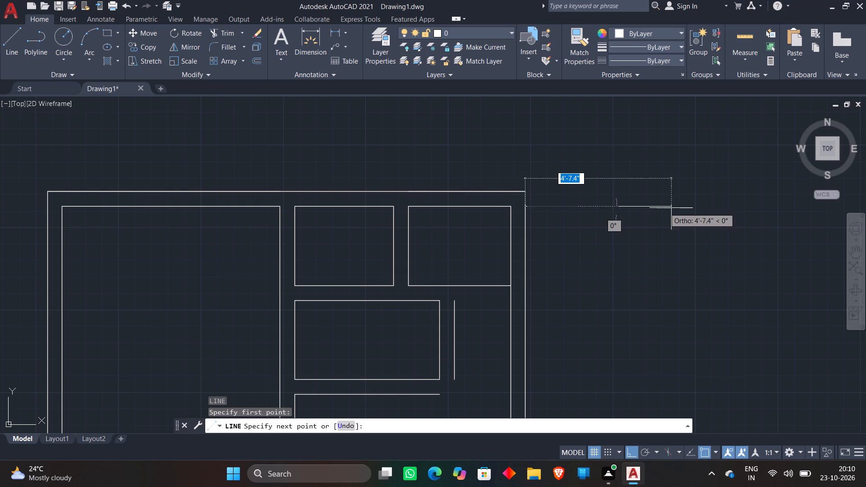
pyautogui.write("23'6")
pyautogui.hotkey('shift', '"')
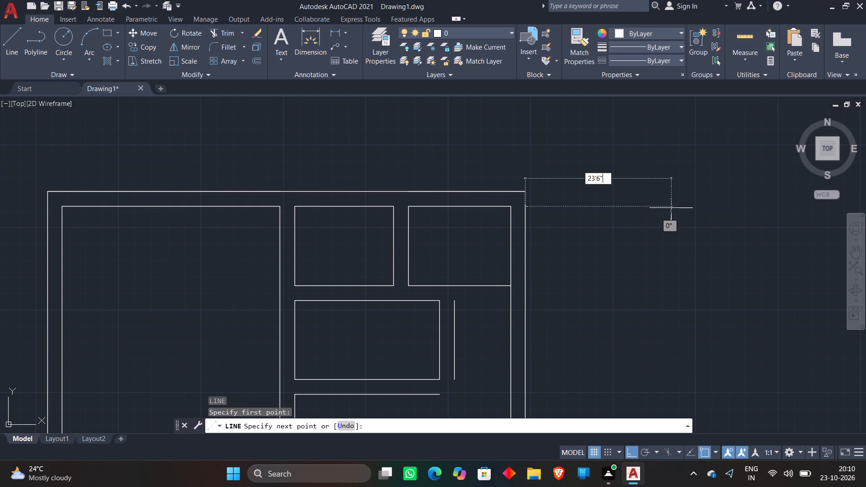
pyautogui.press('Return')
pyautogui.scroll(-2, 680, 232)
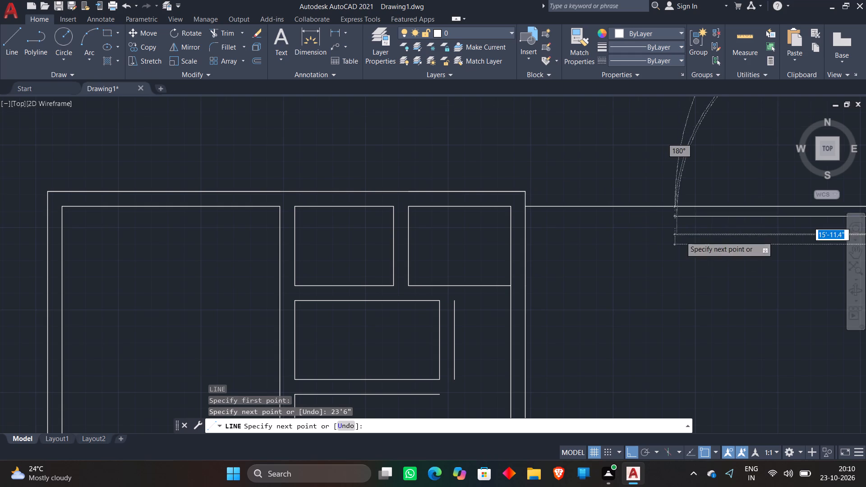
pyautogui.moveTo(723, 326); pyautogui.dragTo(574, 189, button='middle')
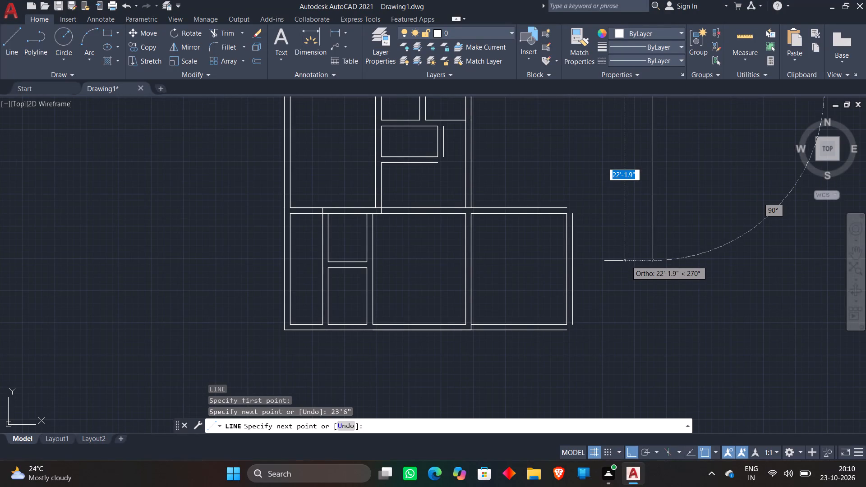
pyautogui.write('15\'4"')
pyautogui.press('Return')
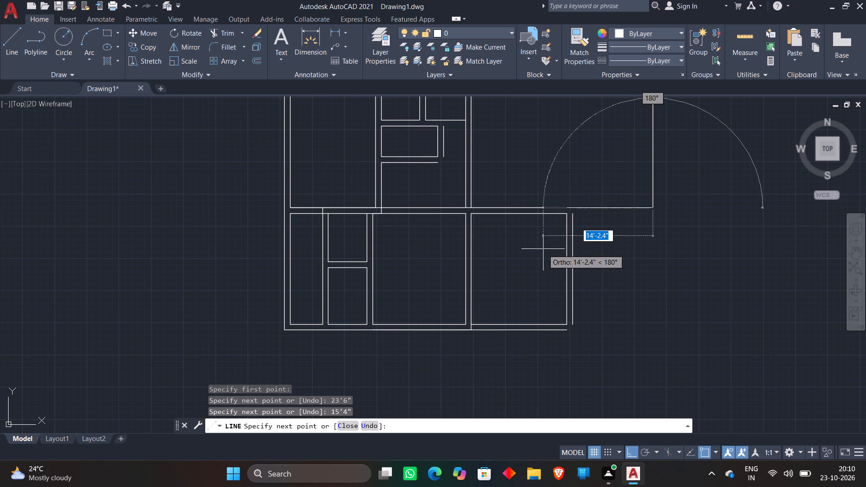
pyautogui.scroll(3, 561, 225)
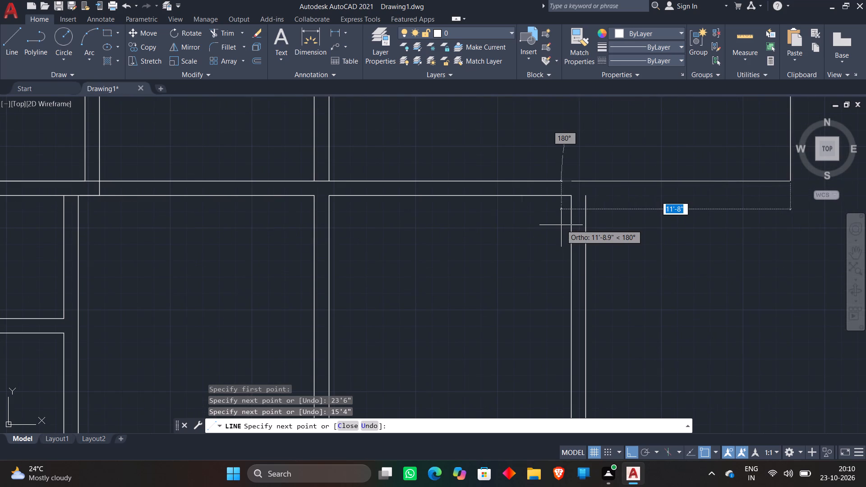
pyautogui.click(560, 226)
pyautogui.press('Escape')
# Offset the upper right room's top, right and bottom lines 9" outward.
pyautogui.scroll(-3, 732, 227)
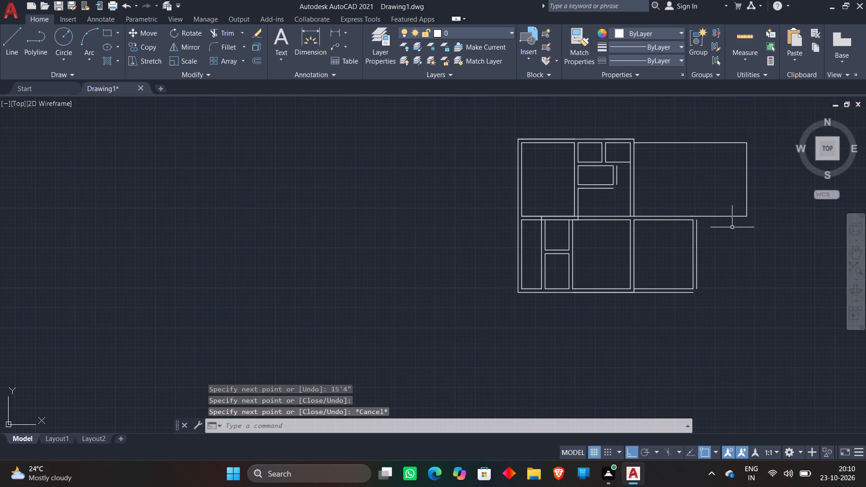
pyautogui.press('o')
pyautogui.press('Return')
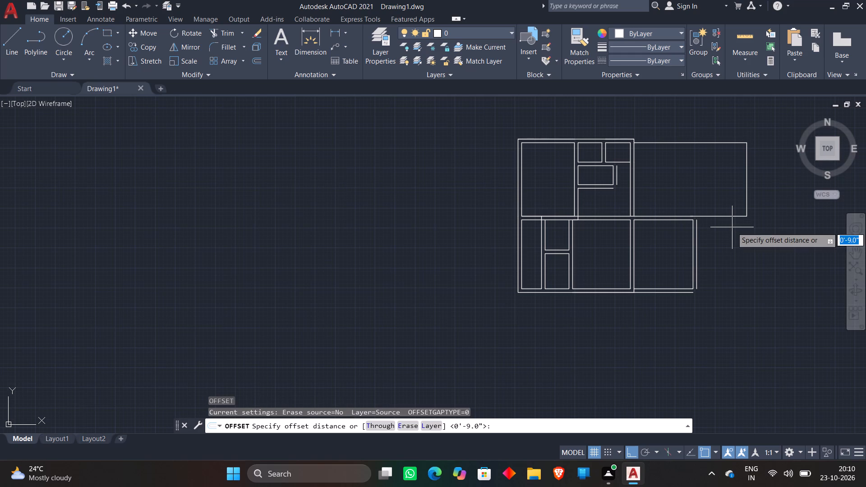
pyautogui.press('Return')
pyautogui.moveTo(732, 225); pyautogui.dragTo(588, 262, button='middle')
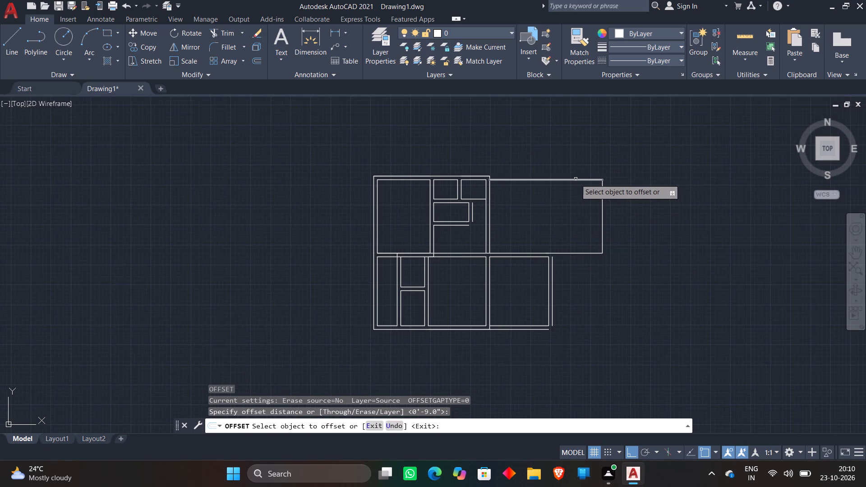
pyautogui.click(576, 179)
pyautogui.click(580, 147)
pyautogui.click(601, 214)
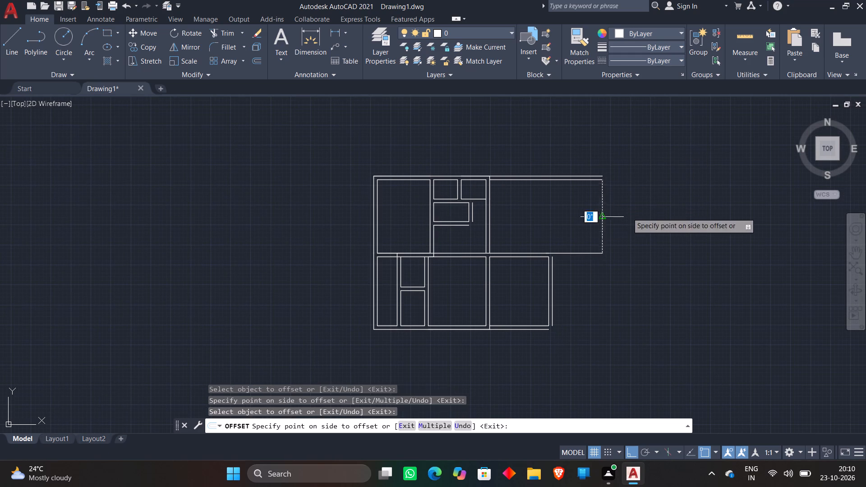
pyautogui.click(652, 213)
pyautogui.click(574, 254)
pyautogui.click(580, 282)
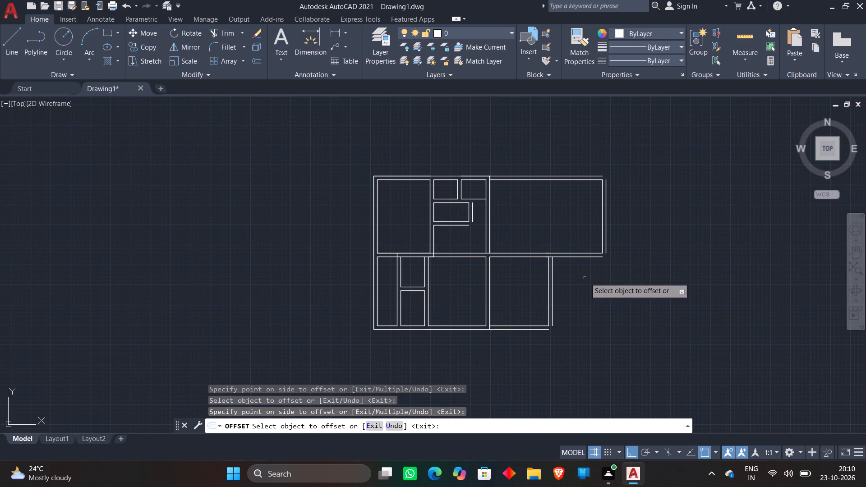
pyautogui.press('Escape')
# Draw a line 8' down from the right end of the lower cross-wall line, continuing left across the lower right room's walls.
pyautogui.write('L')
pyautogui.press('space')
pyautogui.scroll(2, 632, 302)
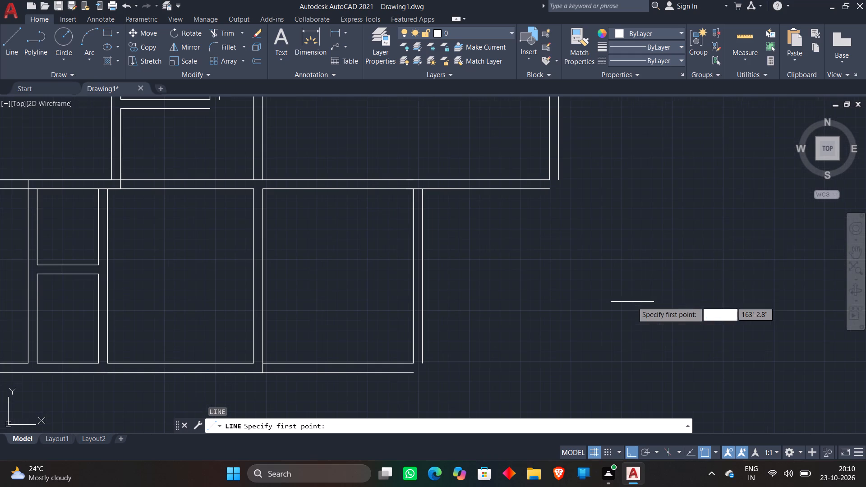
pyautogui.scroll(2, 636, 283)
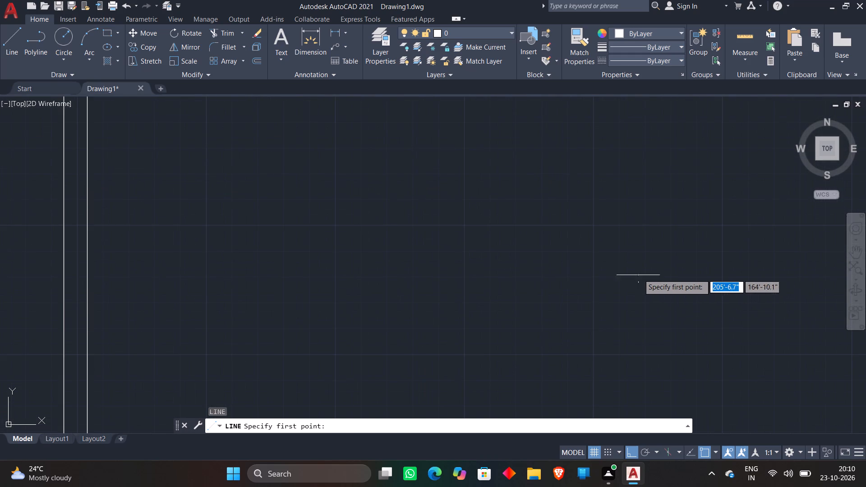
pyautogui.scroll(-4, 586, 222)
pyautogui.click(545, 184)
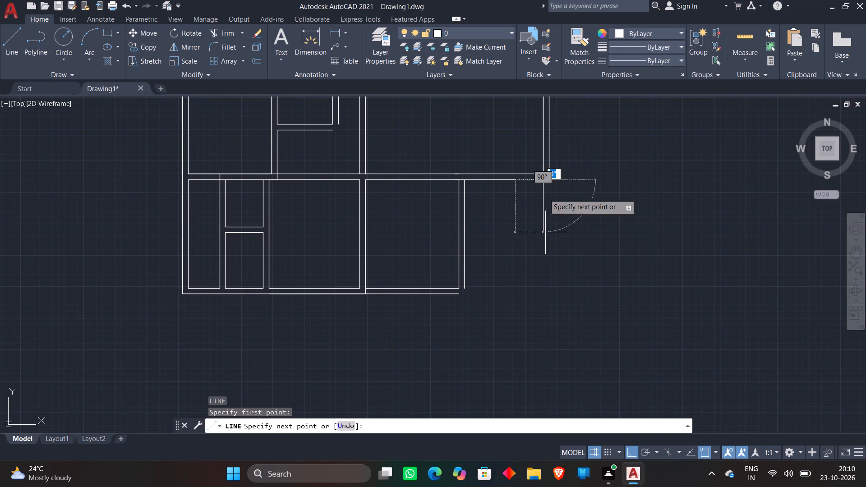
pyautogui.write("8'")
pyautogui.press('Return')
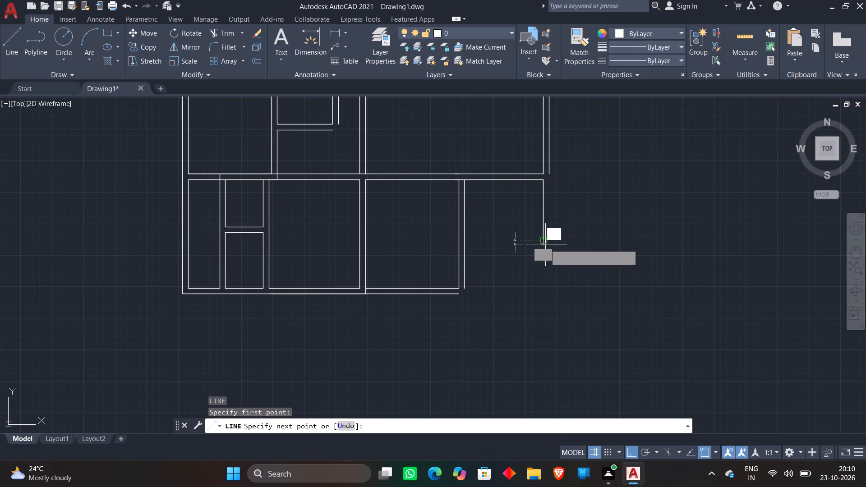
pyautogui.click(428, 242)
pyautogui.press('Escape')
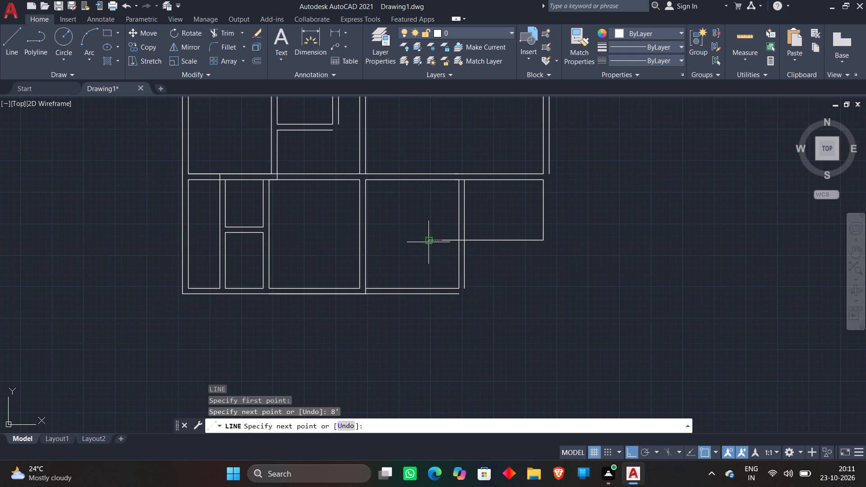
# Trim the lower cross-wall line between the lower right room's inner and outer right wall lines.
pyautogui.write('TR')
pyautogui.press('space')
pyautogui.scroll(3, 468, 173)
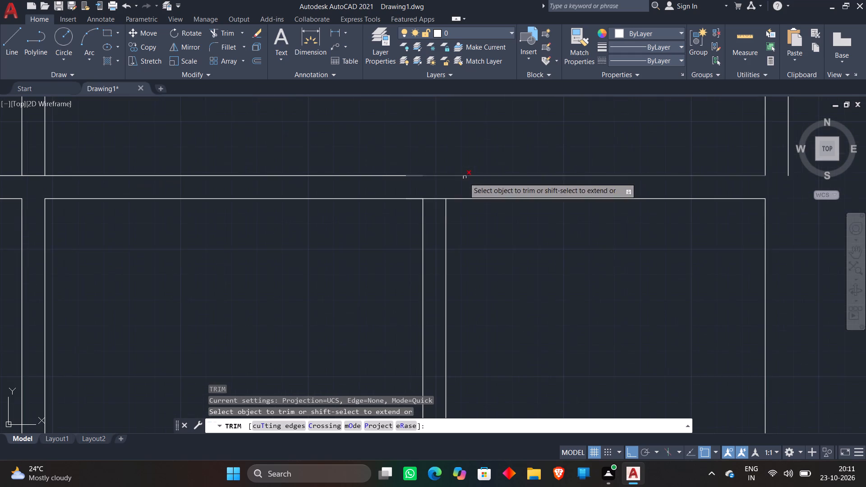
pyautogui.click(431, 192)
pyautogui.click(433, 215)
pyautogui.scroll(-3, 460, 192)
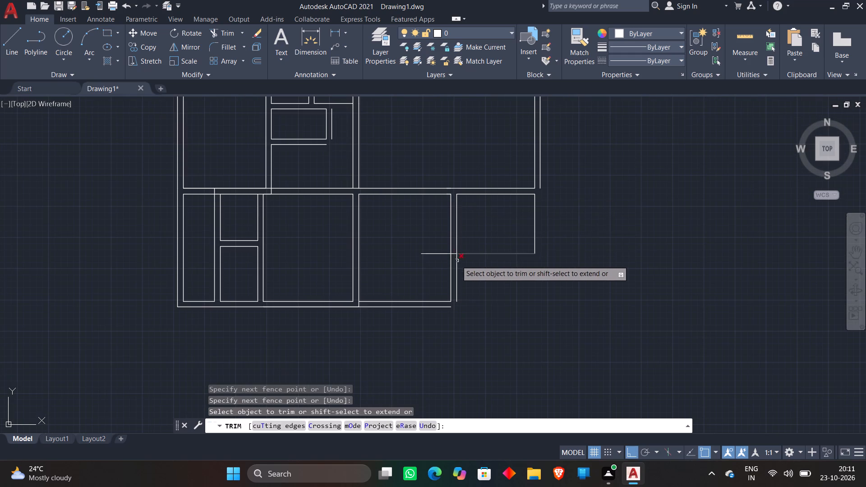
# Trim the new horizontal line where it passes through the lower right room's right wall and into the room.
pyautogui.scroll(3, 455, 256)
pyautogui.click(443, 260)
pyautogui.click(446, 234)
pyautogui.click(380, 227)
pyautogui.click(369, 260)
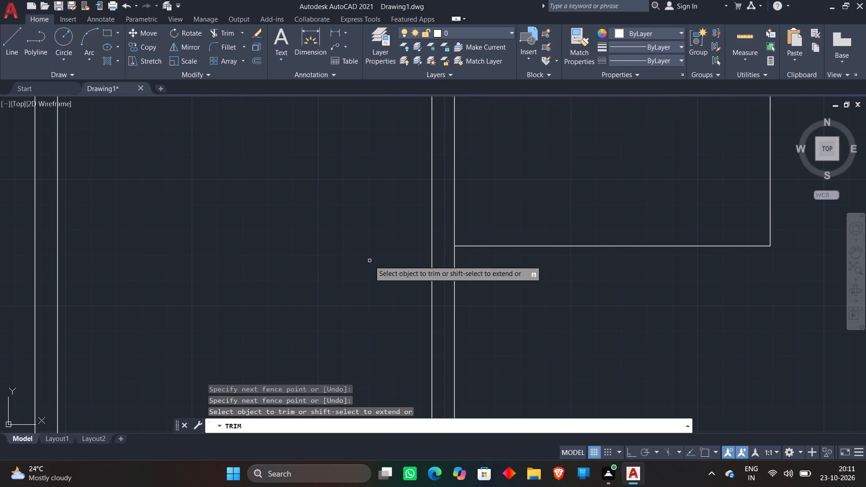
pyautogui.scroll(-4, 468, 210)
pyautogui.moveTo(531, 170); pyautogui.dragTo(527, 211, button='middle')
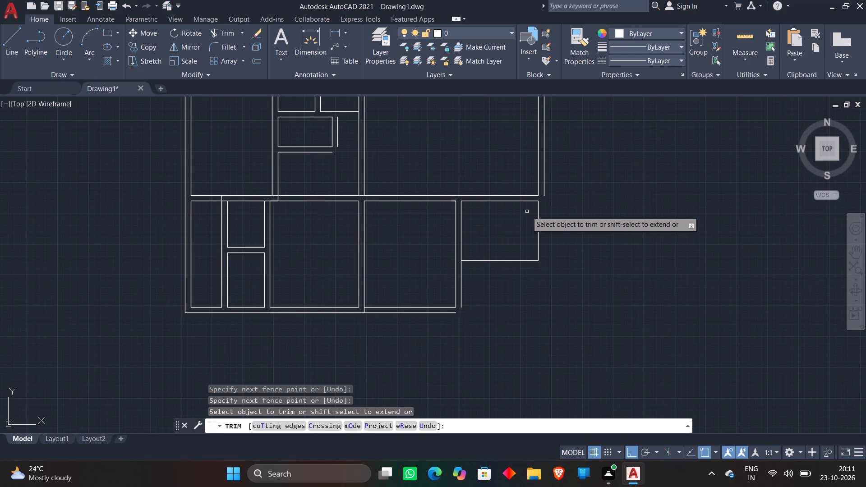
pyautogui.click(516, 182)
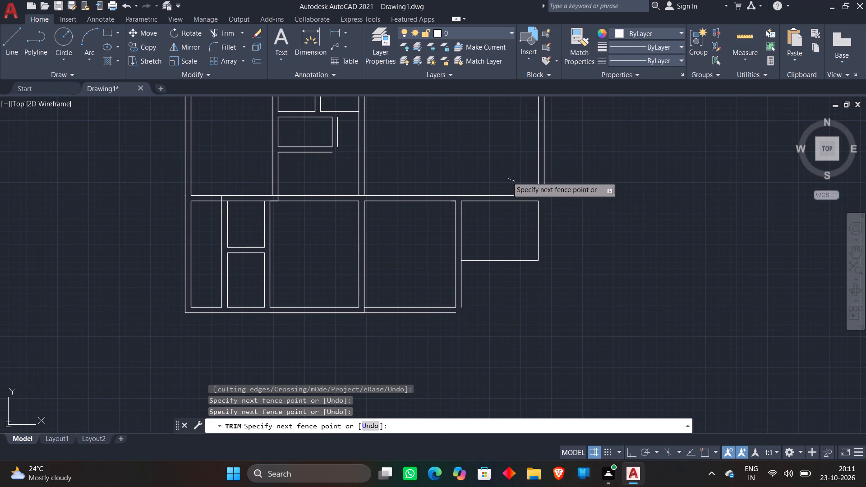
pyautogui.press('Escape')
# Extend the lower right room's outer right wall line and the 8' vertical line up to the upper cross-wall line.
pyautogui.write('EX')
pyautogui.press('space')
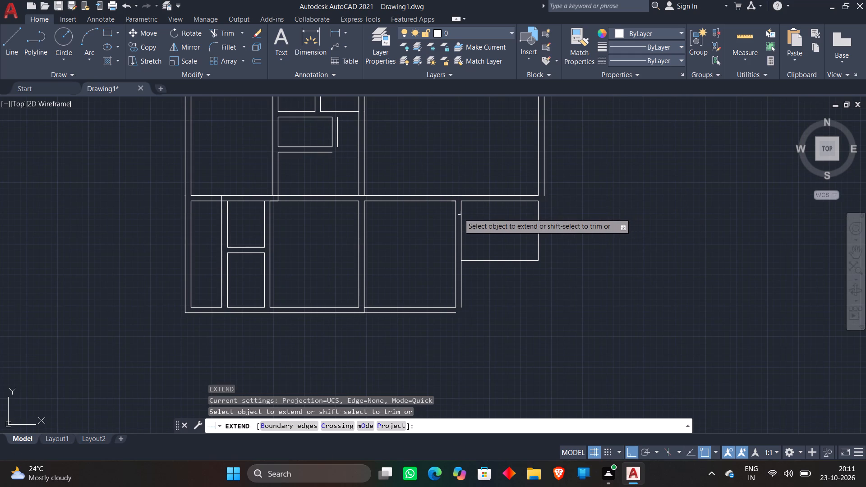
pyautogui.click(462, 210)
pyautogui.press('Escape')
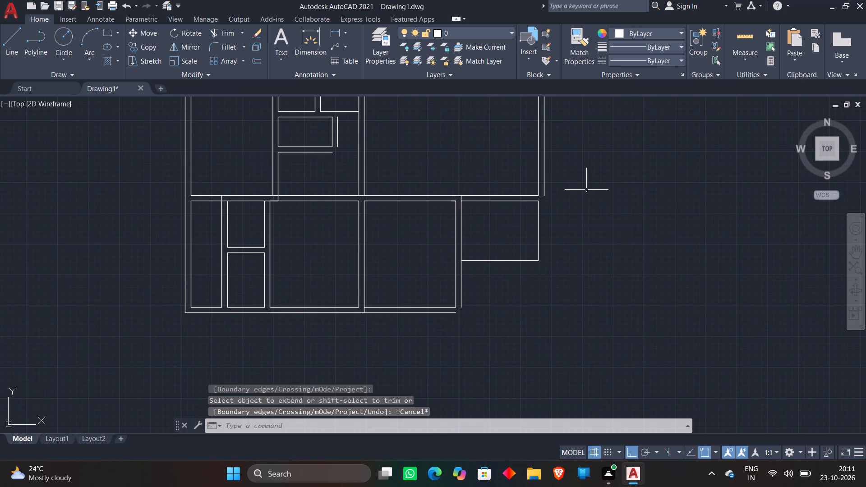
pyautogui.press('e')
pyautogui.press('x')
pyautogui.press('space')
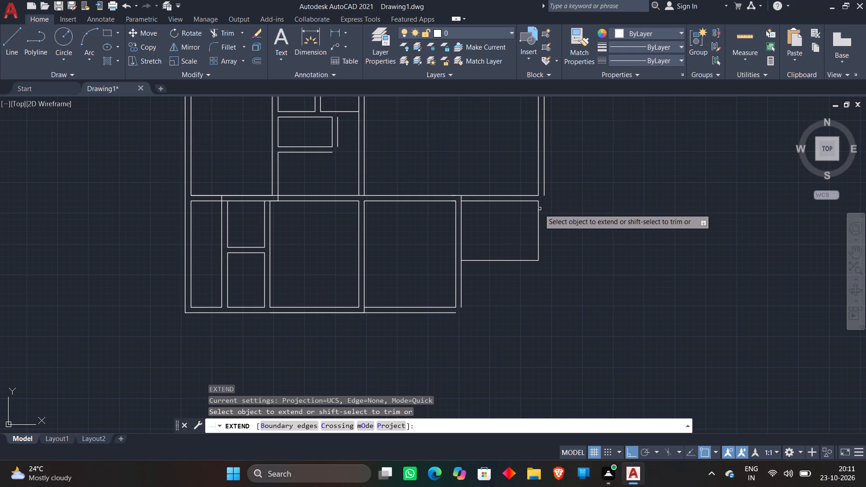
pyautogui.click(539, 210)
pyautogui.press('Escape')
# Trim both cross-wall lines between the lower right room's outer wall and the extended vertical line, opening the space above.
pyautogui.write('TR')
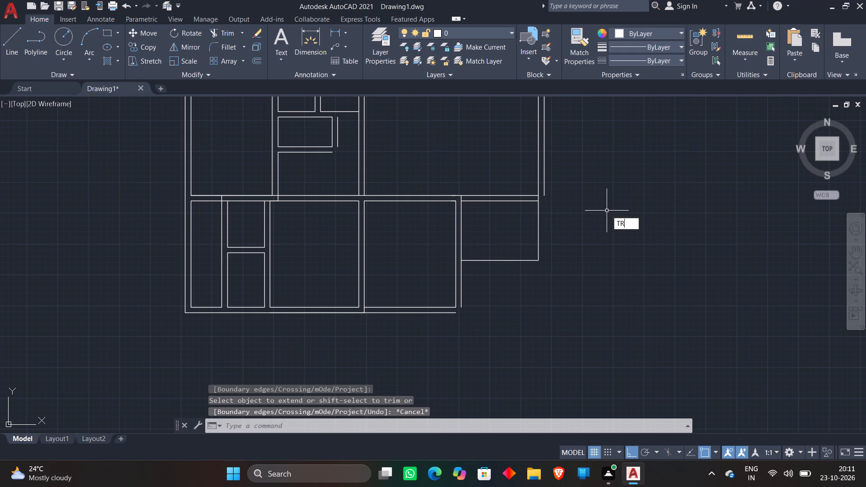
pyautogui.press('space')
pyautogui.click(499, 167)
pyautogui.click(491, 216)
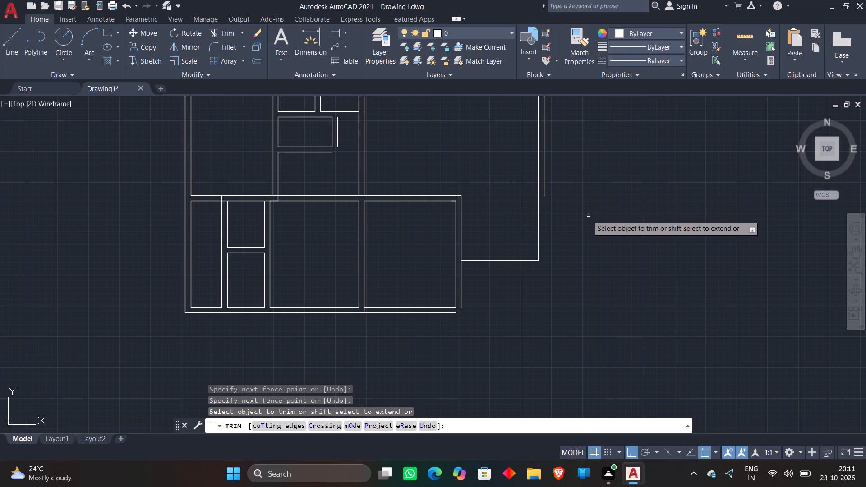
pyautogui.press('Escape')
pyautogui.press('l')
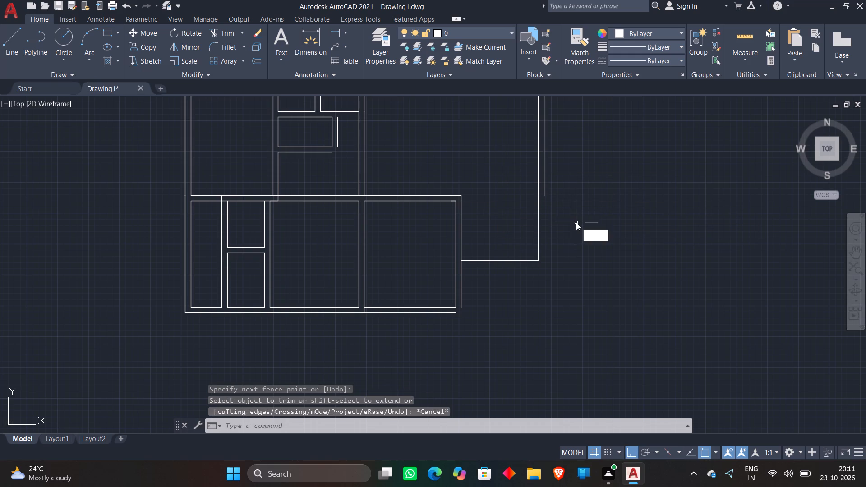
pyautogui.press('Escape')
# Offset the bottom line of the opened right-hand space 9" downward.
pyautogui.press('o')
pyautogui.press('Return')
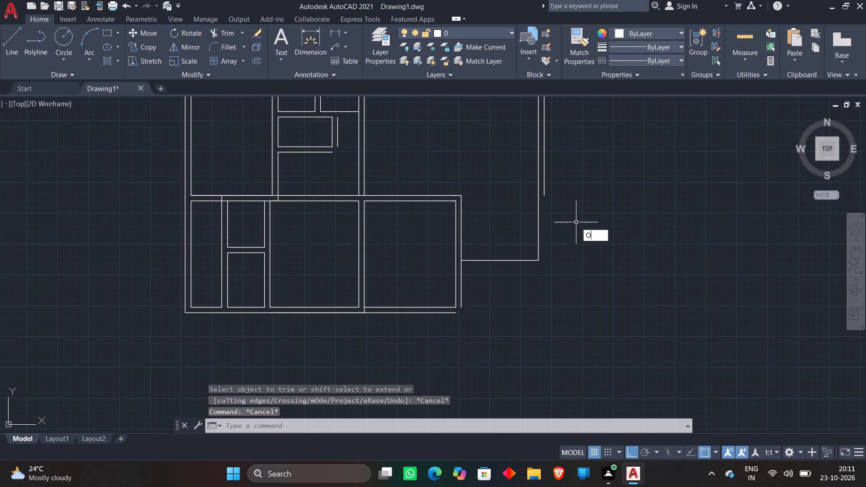
pyautogui.press('Return')
pyautogui.click(469, 261)
pyautogui.click(484, 283)
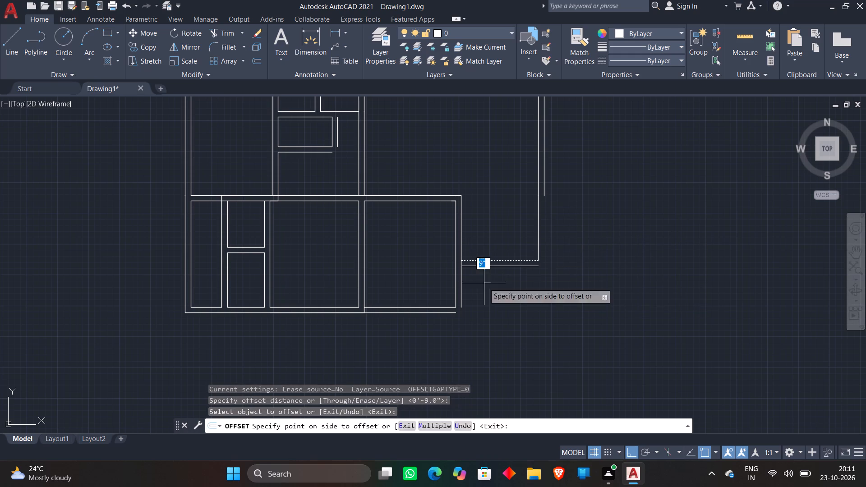
pyautogui.press('Escape')
# Trim the lower right room's outer wall line between the two bottom wall lines of the right-hand space.
pyautogui.scroll(2, 563, 245)
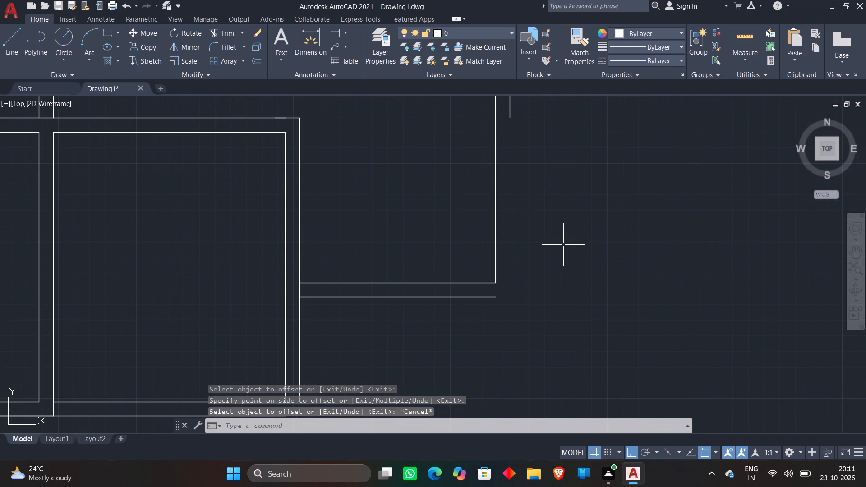
pyautogui.write('TR')
pyautogui.press('space')
pyautogui.click(298, 292)
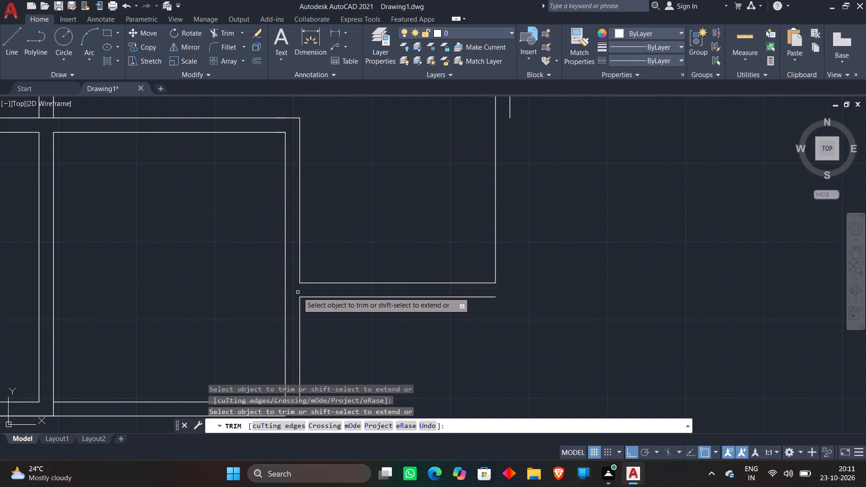
pyautogui.press('Escape')
# Fillet the right-hand space's outer vertical wall line with the lower of its two bottom wall lines to close the corner.
pyautogui.press('f')
pyautogui.press('space')
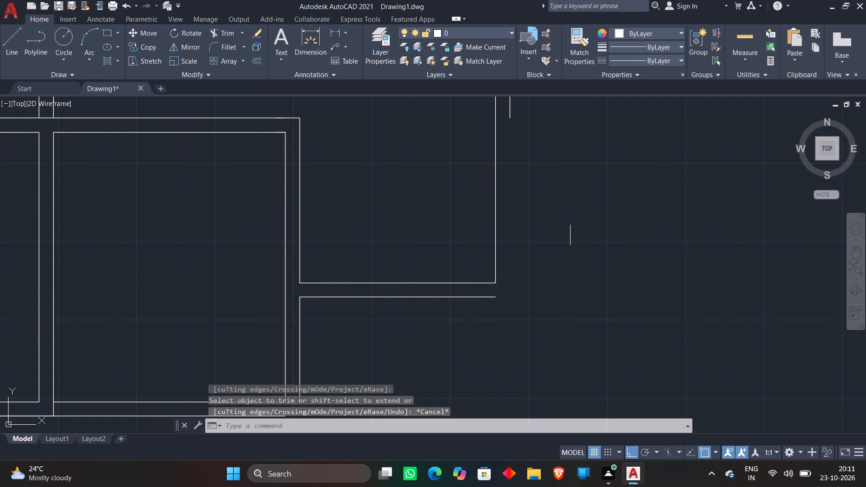
pyautogui.click(510, 112)
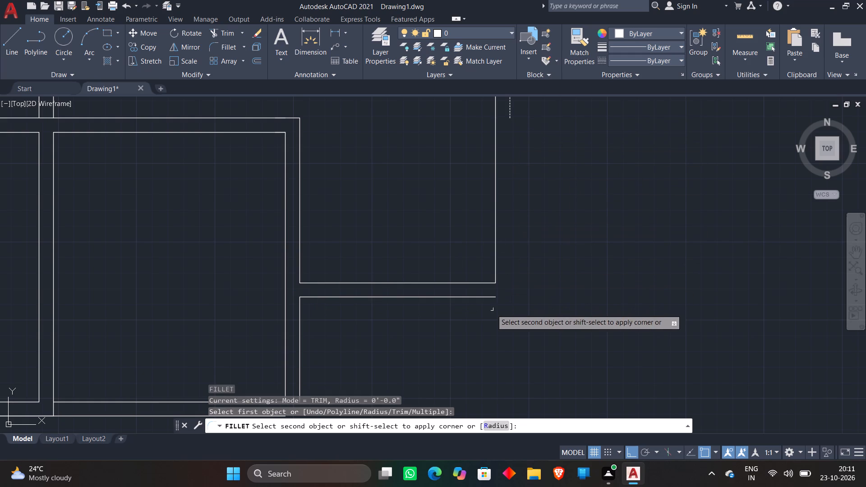
pyautogui.click(488, 297)
pyautogui.scroll(-3, 556, 238)
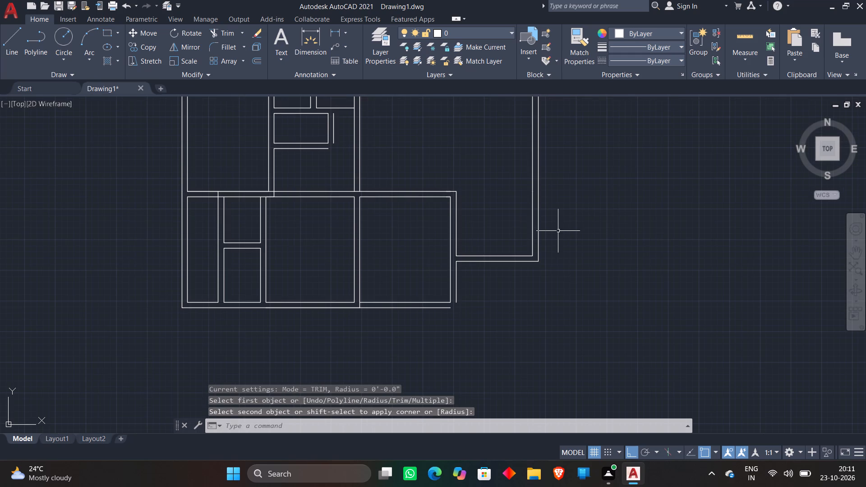
pyautogui.press('Escape')
# Draw a horizontal line about 14'-8.8" long rightward from the lower end of the lower right room's outer wall line.
pyautogui.scroll(-2, 558, 231)
pyautogui.scroll(2, 558, 254)
pyautogui.scroll(3, 481, 246)
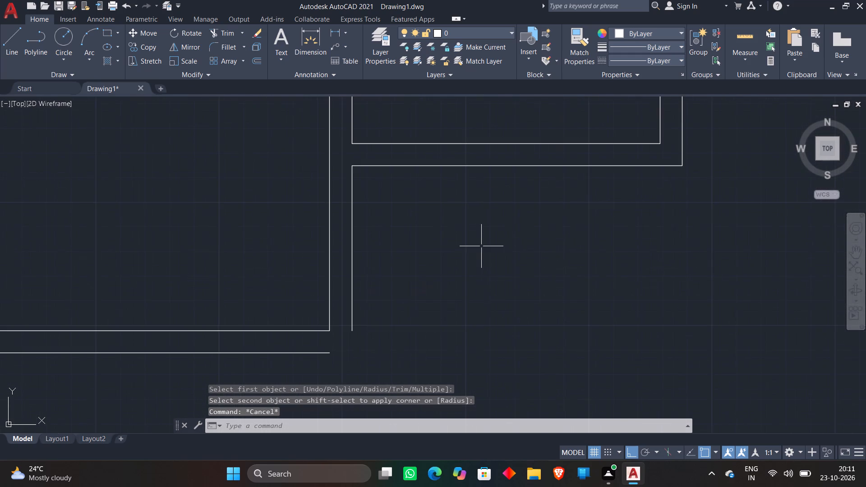
pyautogui.scroll(-2, 439, 248)
pyautogui.press('l')
pyautogui.press('space')
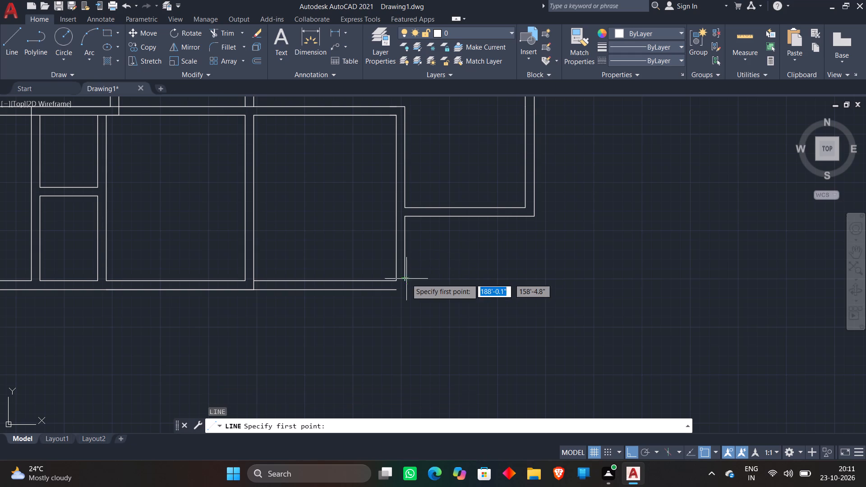
pyautogui.click(407, 279)
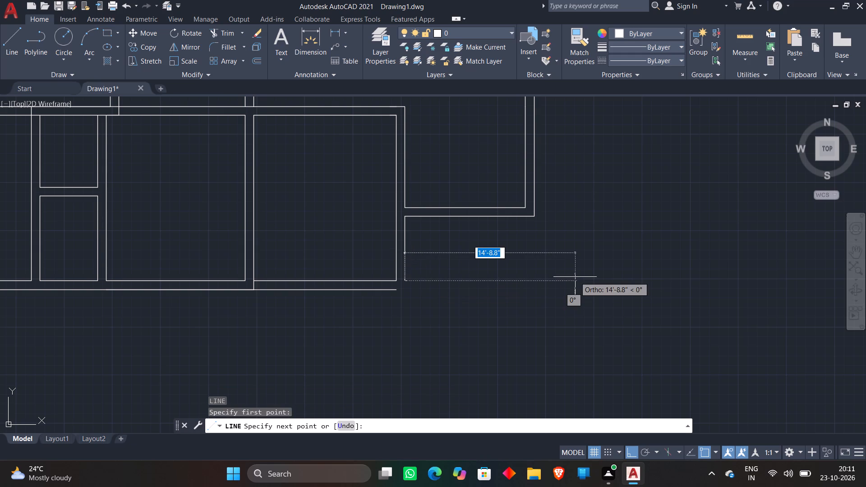
pyautogui.click(575, 277)
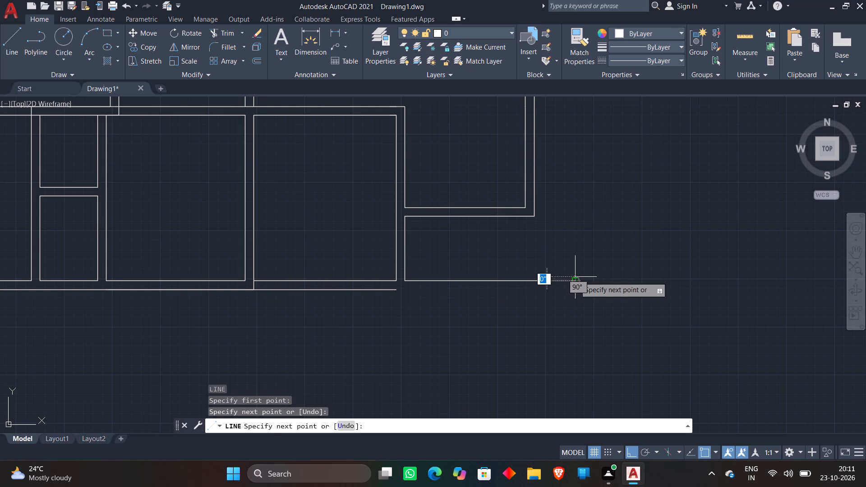
pyautogui.press('Escape')
# Offset the lower right room's outer wall line 3' to the right, into the space below the right-hand room.
pyautogui.press('o')
pyautogui.press('Return')
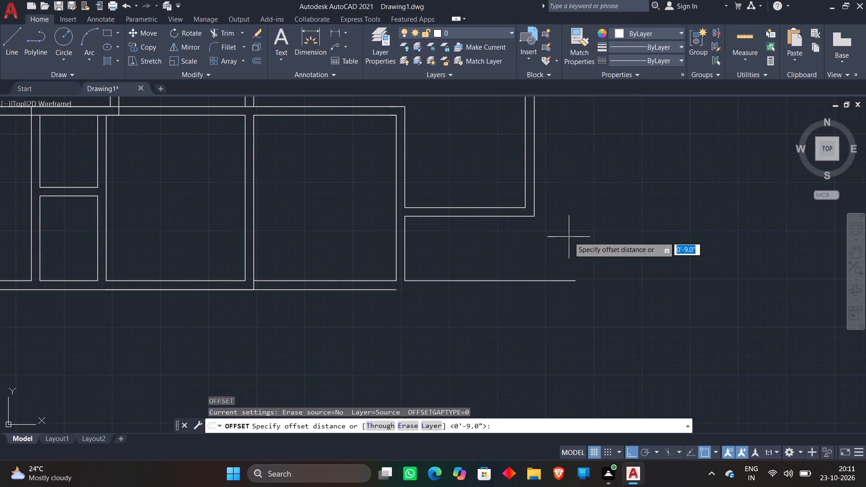
pyautogui.write("3'")
pyautogui.press('Return')
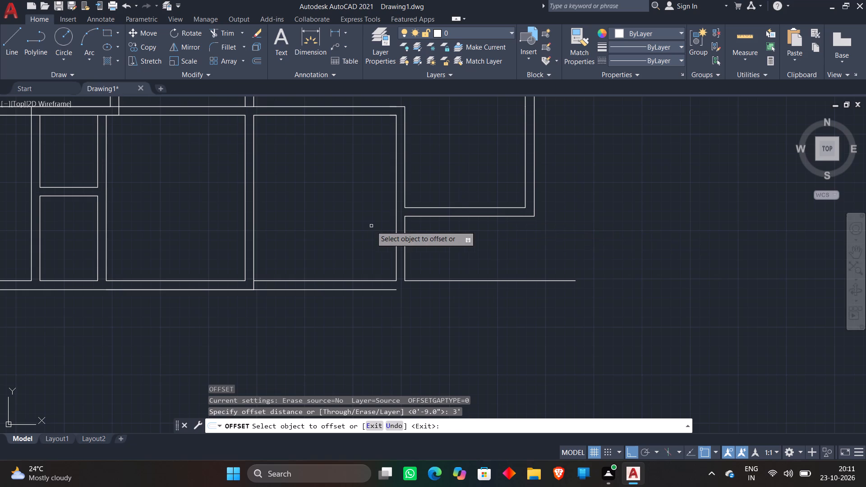
pyautogui.scroll(2, 390, 227)
pyautogui.click(422, 256)
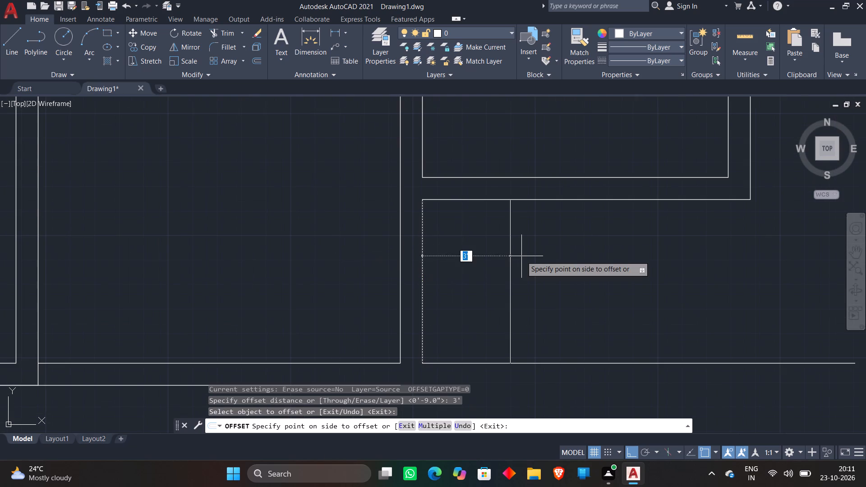
pyautogui.click(521, 256)
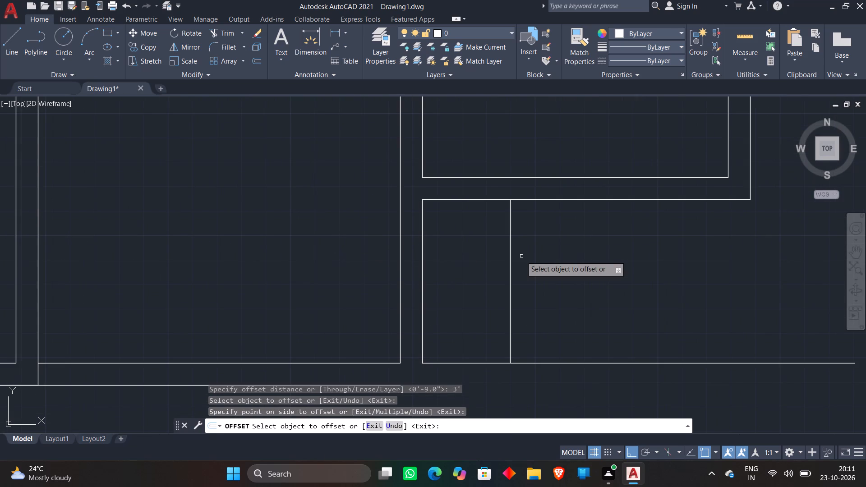
pyautogui.press('Escape')
# Offset the 3' landing line repeatedly to the right at 1' spacing to make eight stair tread lines.
pyautogui.press('o')
pyautogui.press('Return')
pyautogui.write("1'")
pyautogui.press('Return')
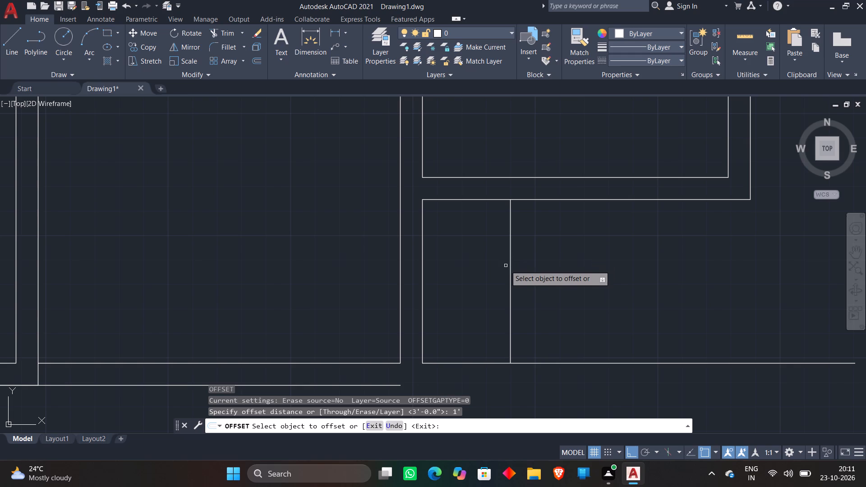
pyautogui.click(509, 265)
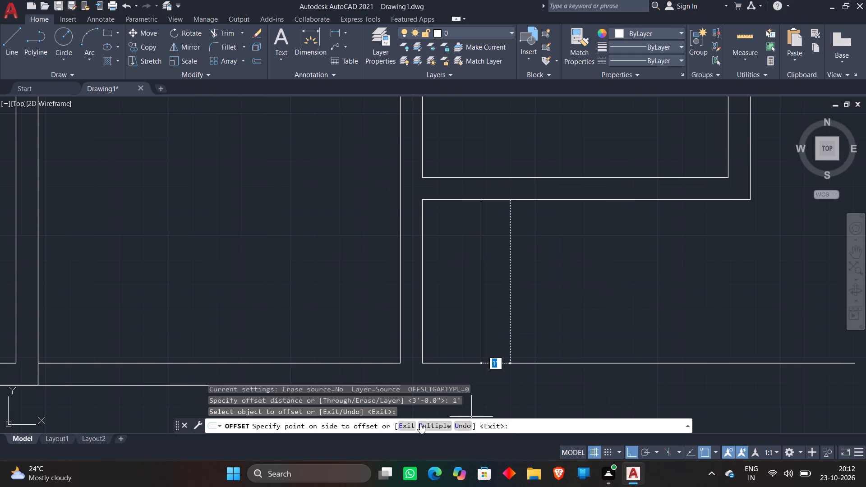
pyautogui.click(428, 423)
pyautogui.click(590, 311)
pyautogui.click(680, 284)
pyautogui.click(714, 265)
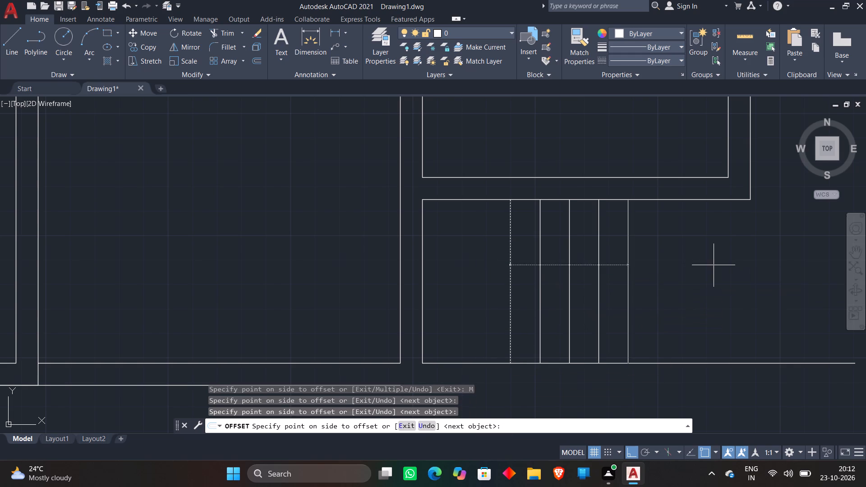
pyautogui.moveTo(717, 264); pyautogui.dragTo(590, 262, button='middle')
pyautogui.click(646, 264)
pyautogui.click(694, 256)
pyautogui.click(719, 253)
pyautogui.click(722, 252)
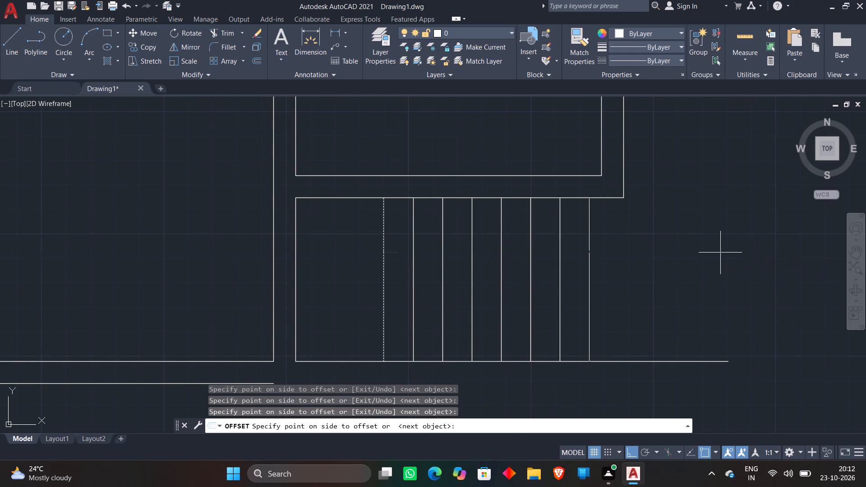
pyautogui.click(726, 251)
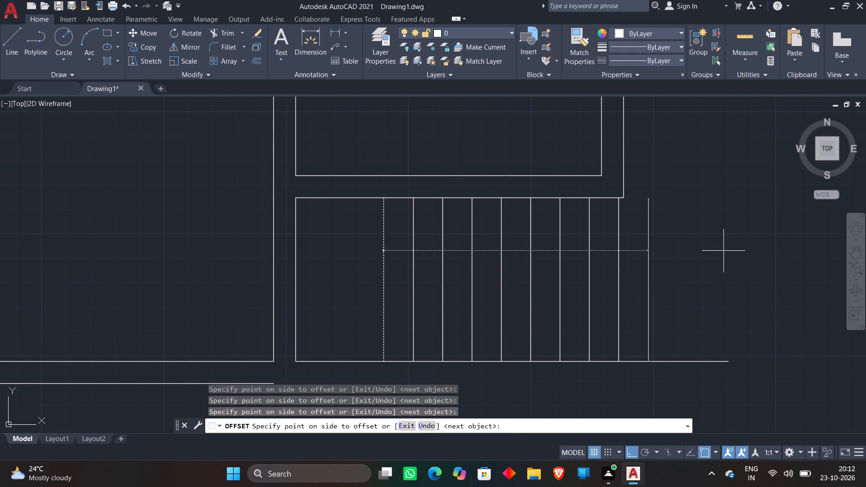
pyautogui.press('Escape')
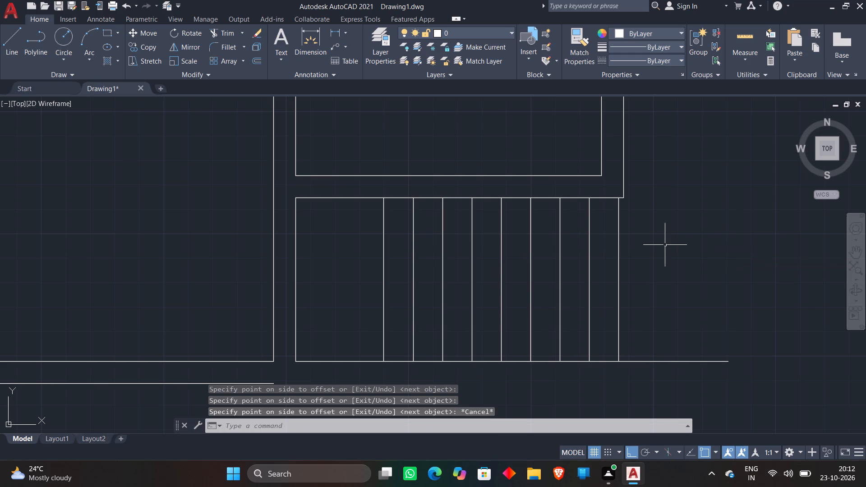
# Draw a horizontal line across the middle of the staircase from the room's outer wall line to the last tread line.
pyautogui.press('l')
pyautogui.press('Return')
pyautogui.click(296, 278)
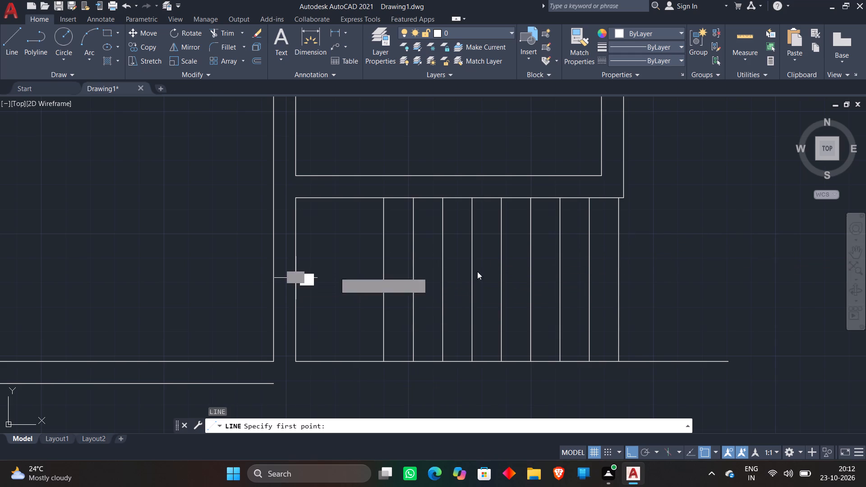
pyautogui.click(619, 275)
pyautogui.press('Escape')
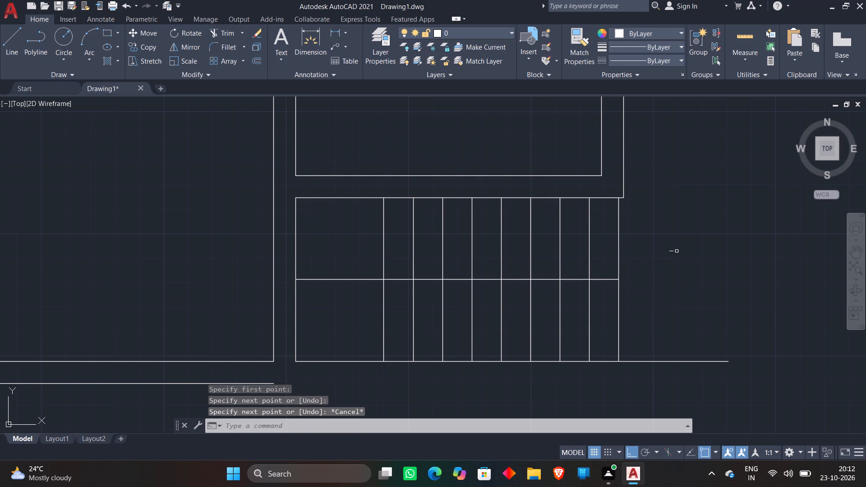
# Trim the staircase's middle line across the landing, between the room's wall line and the first tread line.
pyautogui.write('TR')
pyautogui.press('space')
pyautogui.click(332, 262)
pyautogui.click(330, 298)
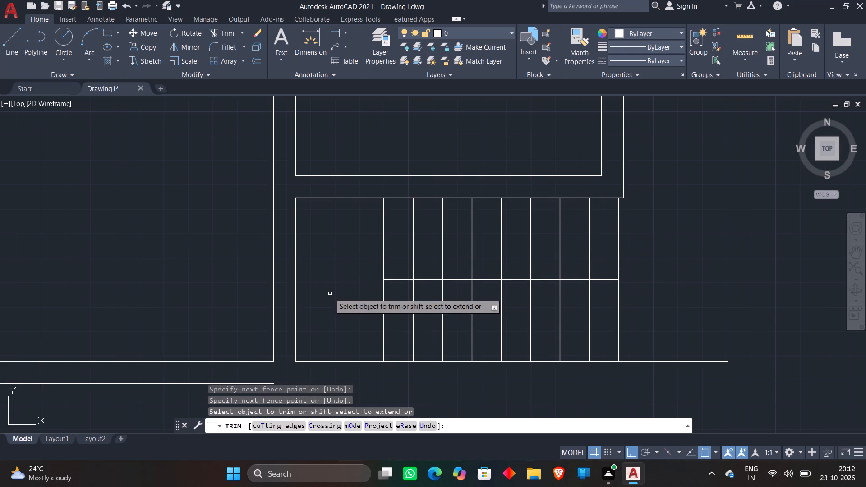
pyautogui.press('Escape')
# Draw a horizontal line continuing the lower right room's bottom outer wall line rightward past the staircase.
pyautogui.scroll(-2, 367, 260)
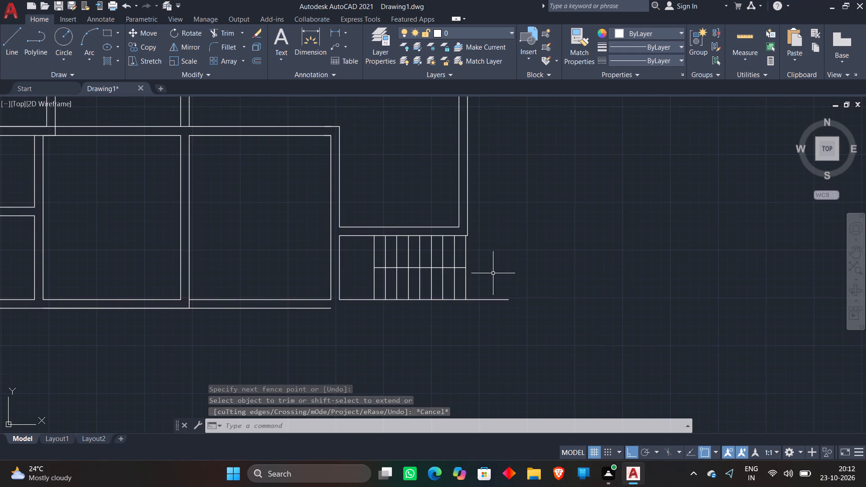
pyautogui.scroll(-1, 493, 273)
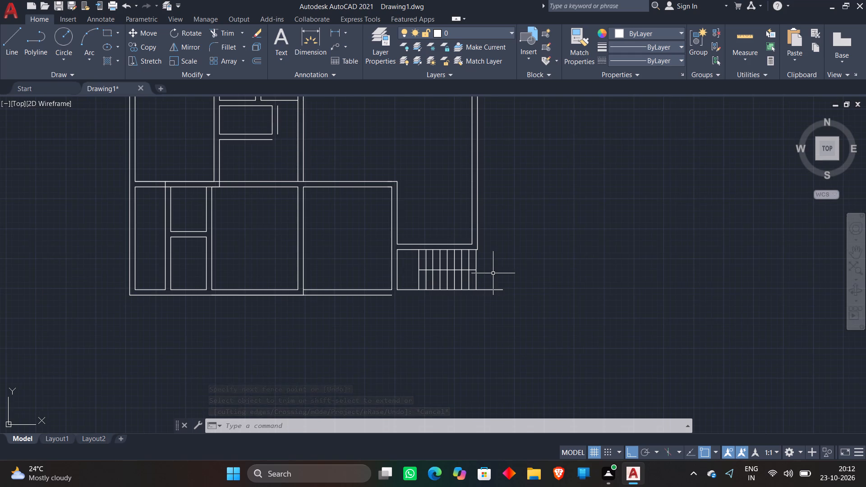
pyautogui.scroll(2, 493, 281)
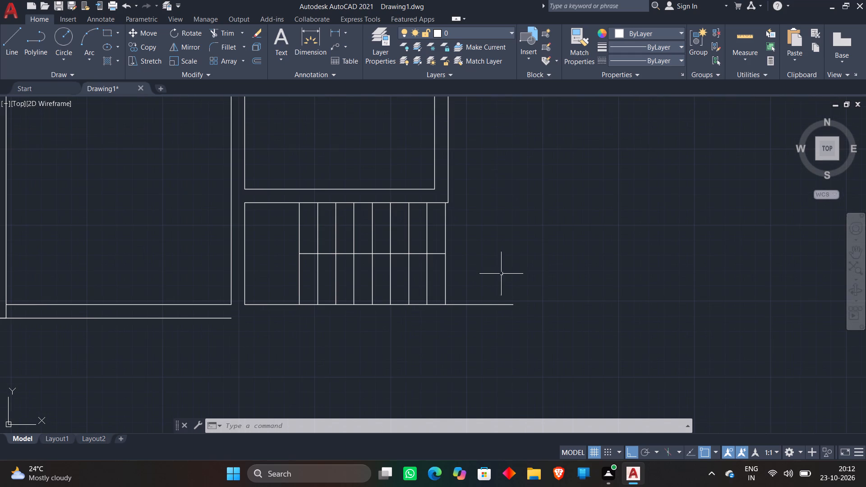
pyautogui.write('L')
pyautogui.press('space')
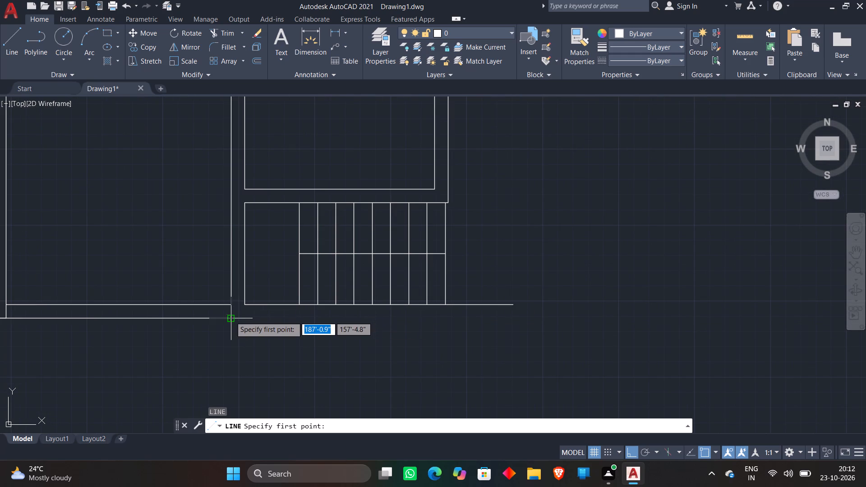
pyautogui.click(231, 317)
pyautogui.click(510, 320)
pyautogui.press('Escape')
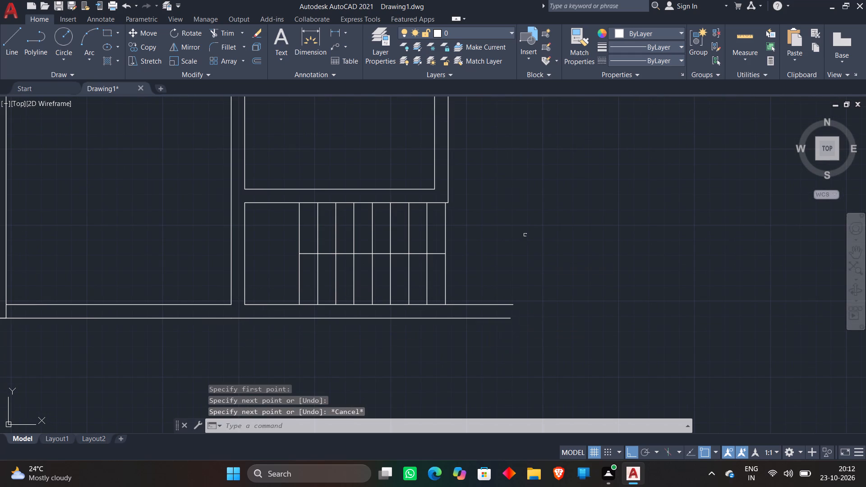
# Extend the staircase's last tread line down to the bottom outer wall line.
pyautogui.press('e')
pyautogui.press('x')
pyautogui.press('space')
pyautogui.click(446, 289)
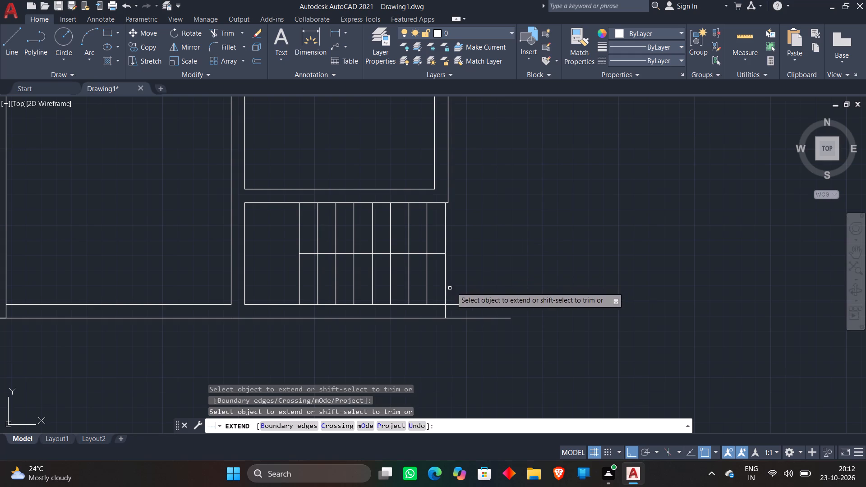
pyautogui.press('Escape')
# Trim the ends of both bottom wall lines that overhang beyond the staircase's last tread line.
pyautogui.write('TR')
pyautogui.press('space')
pyautogui.click(490, 271)
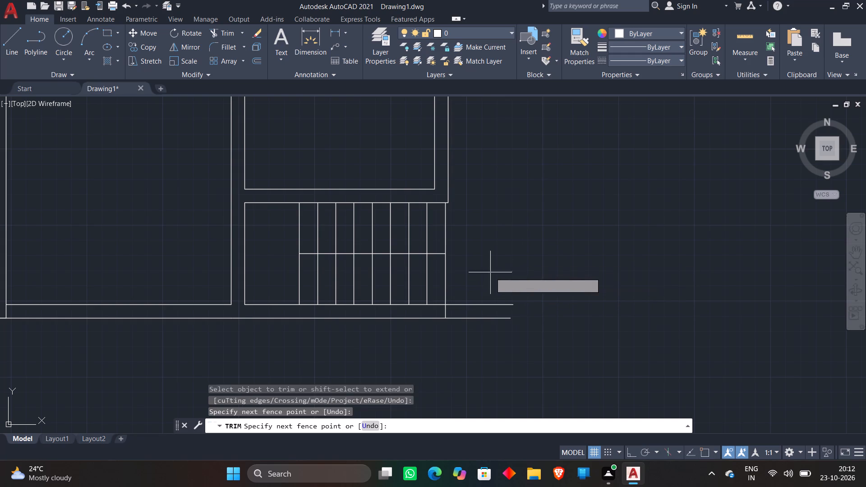
pyautogui.click(489, 351)
pyautogui.press('Escape')
# Draw a 12'8" horizontal line rightward from the top end of the large right-hand space's outer wall line.
pyautogui.scroll(-2, 507, 311)
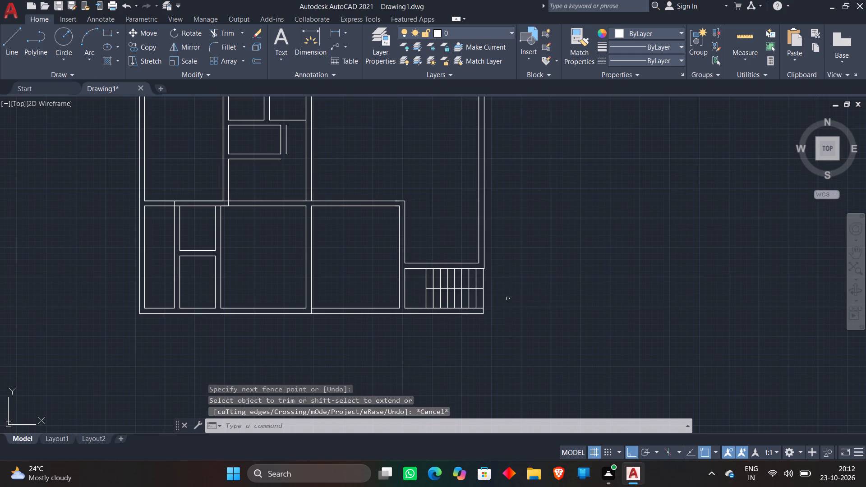
pyautogui.scroll(-1, 544, 275)
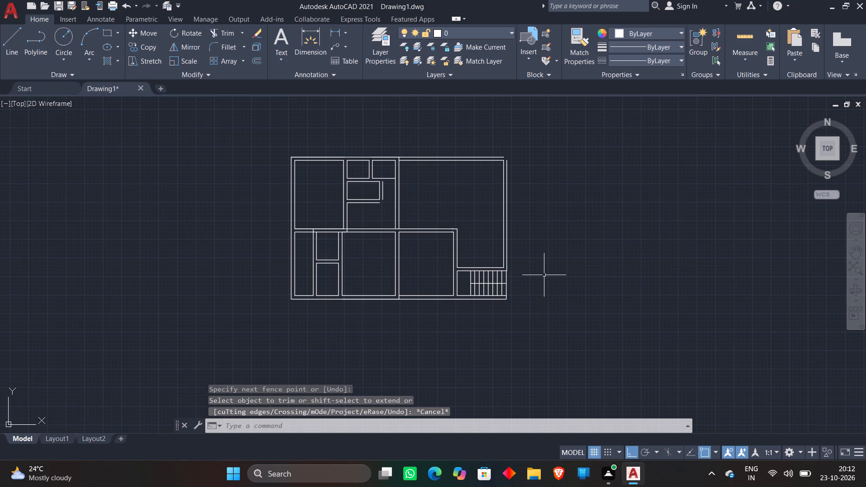
pyautogui.scroll(-1, 544, 275)
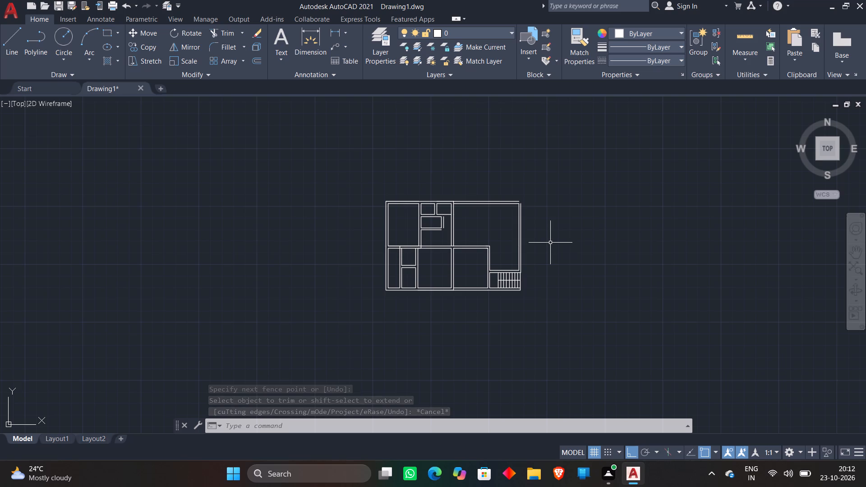
pyautogui.moveTo(550, 243); pyautogui.dragTo(548, 258, button='middle')
pyautogui.scroll(3, 401, 256)
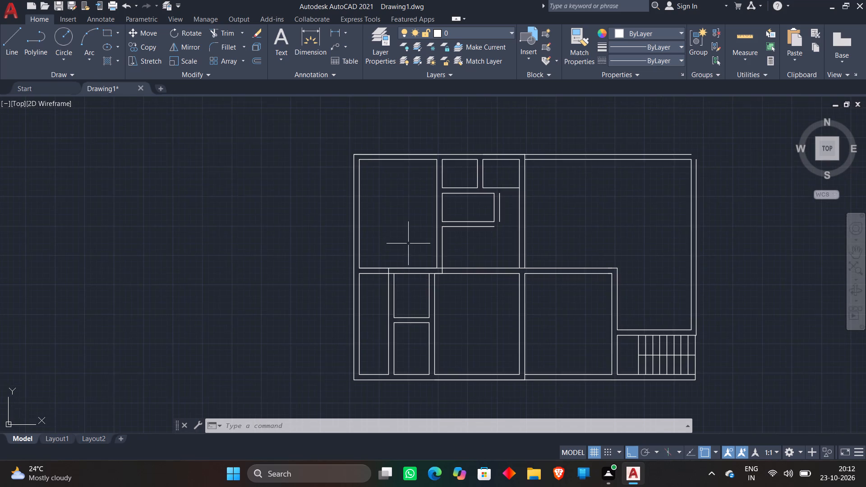
pyautogui.scroll(-1, 409, 243)
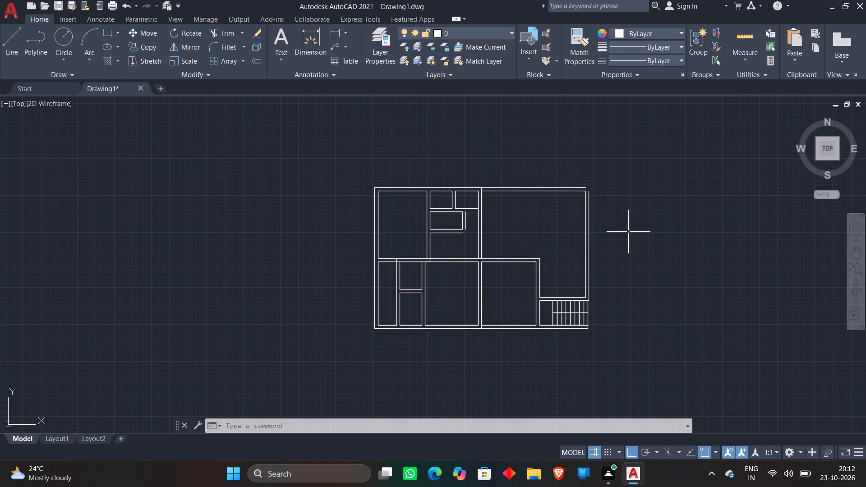
pyautogui.write('L')
pyautogui.press('space')
pyautogui.scroll(3, 615, 189)
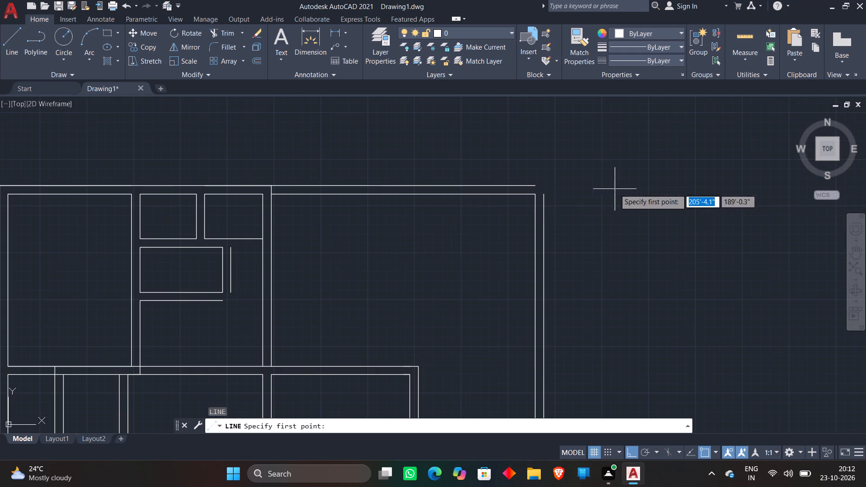
pyautogui.click(544, 194)
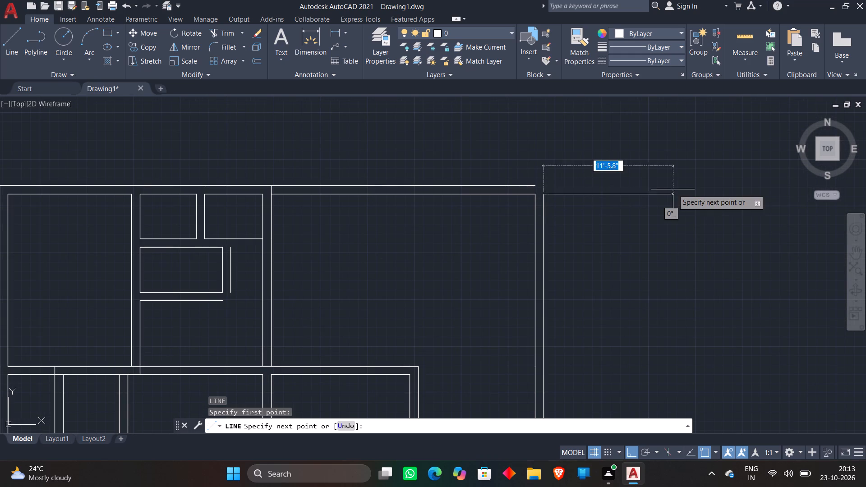
pyautogui.moveTo(673, 189); pyautogui.dragTo(599, 194, button='middle')
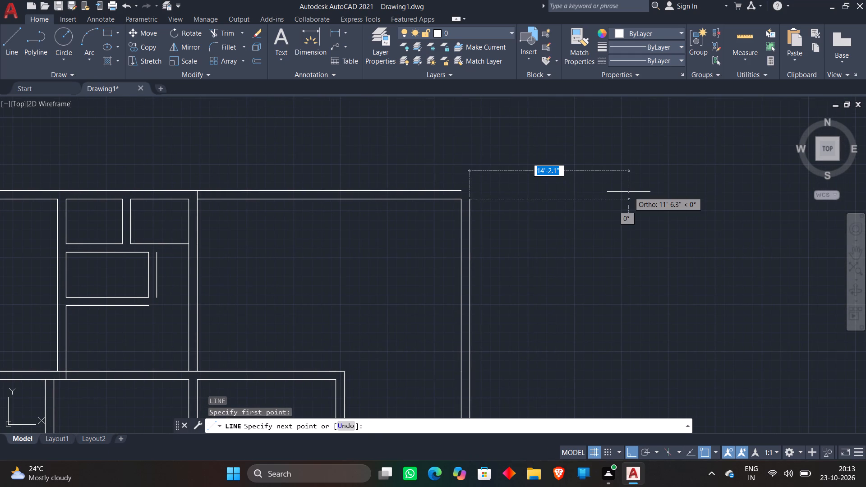
pyautogui.write('12\'8"')
pyautogui.press('Return')
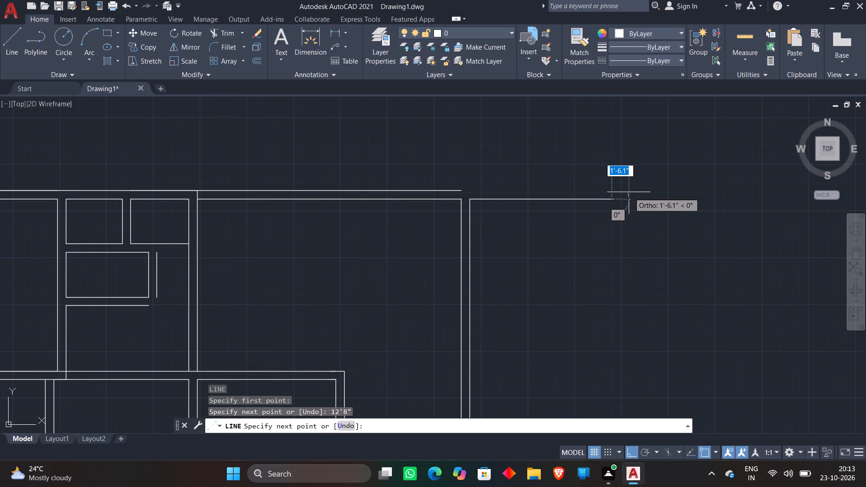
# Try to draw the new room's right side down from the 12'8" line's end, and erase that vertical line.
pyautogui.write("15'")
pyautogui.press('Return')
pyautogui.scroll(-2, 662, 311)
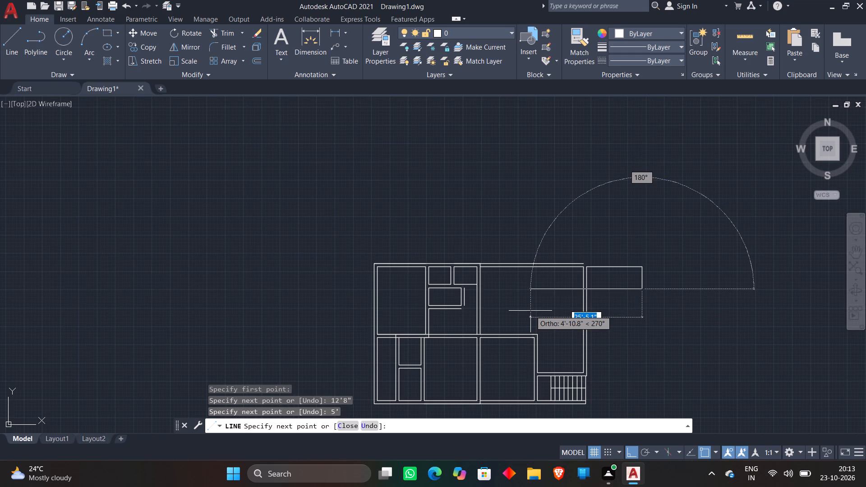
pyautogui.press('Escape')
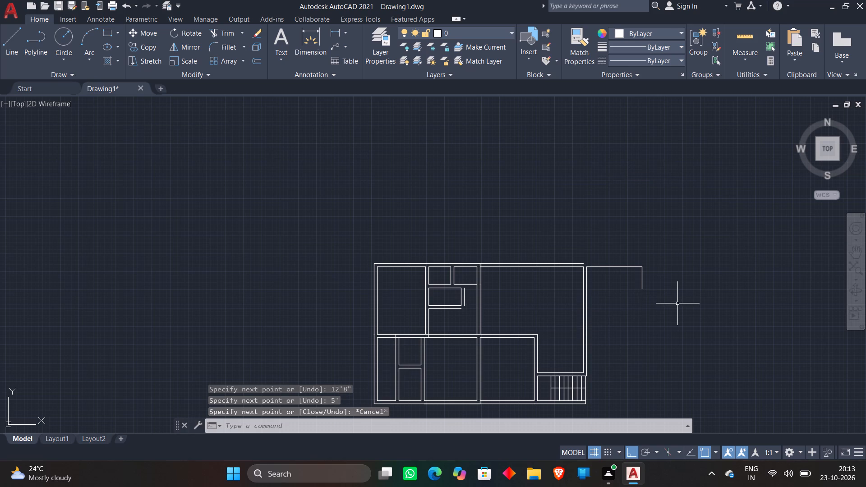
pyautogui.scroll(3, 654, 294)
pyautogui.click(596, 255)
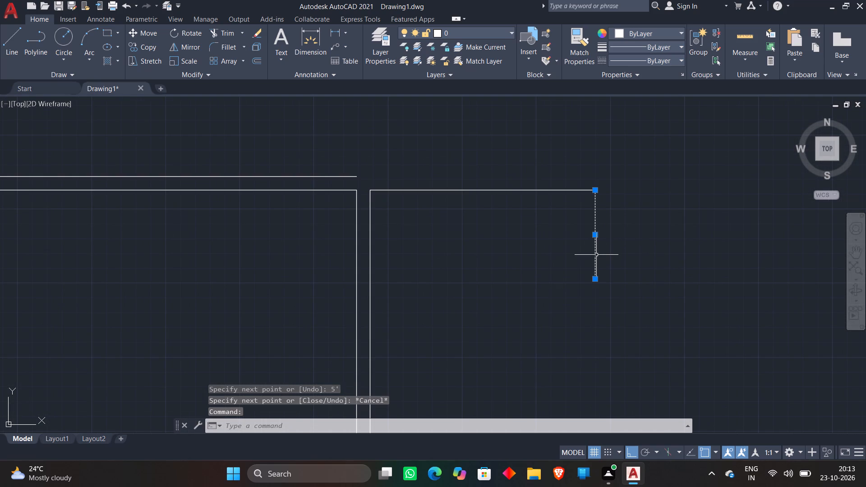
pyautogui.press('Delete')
# Draw the new room's right side 15' down from the top line's end and its bottom side 12'8" back leftward.
pyautogui.press('l')
pyautogui.press('Return')
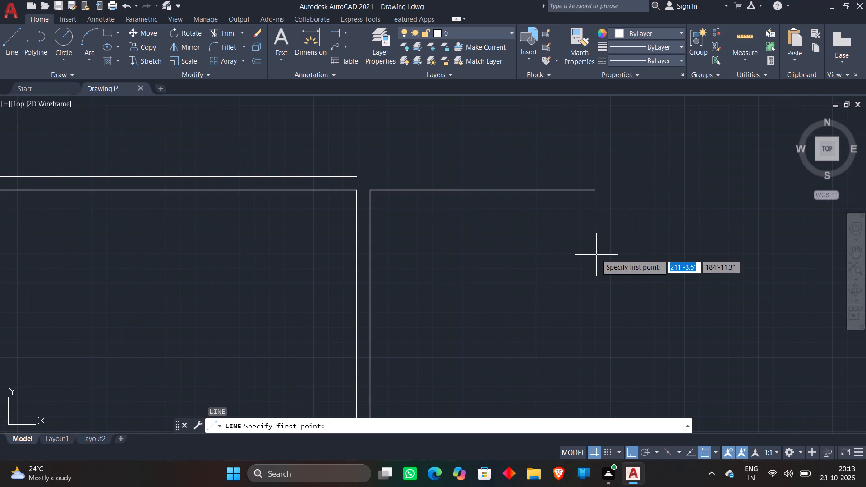
pyautogui.click(592, 190)
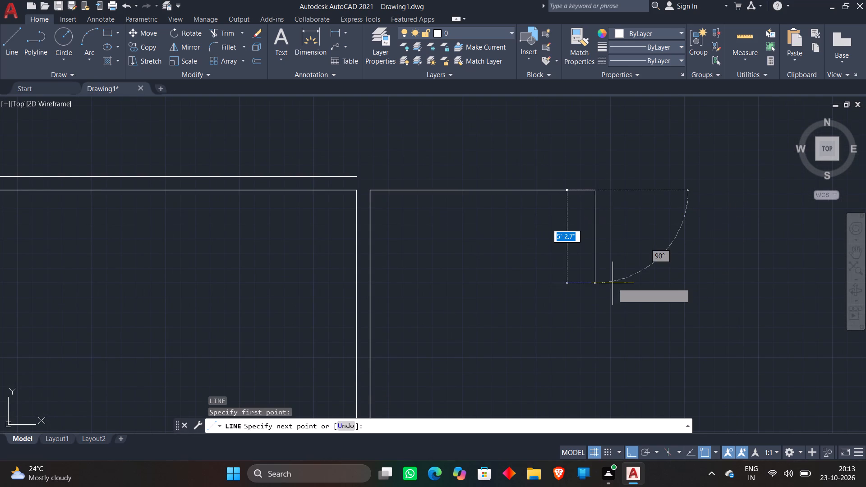
pyautogui.write("15'")
pyautogui.press('Return')
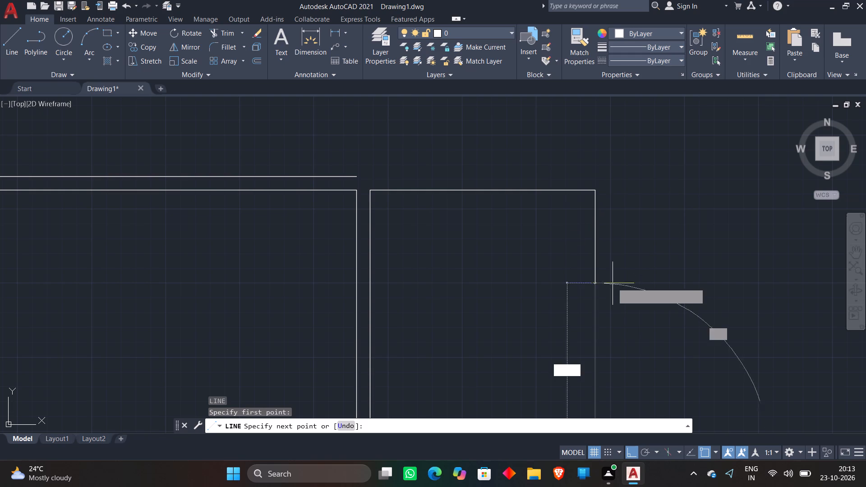
pyautogui.scroll(-3, 615, 278)
pyautogui.moveTo(616, 278); pyautogui.dragTo(604, 225, button='middle')
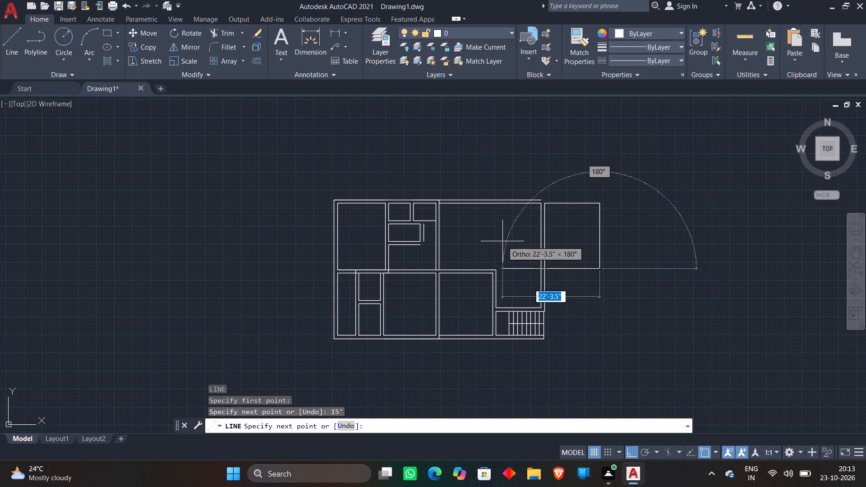
pyautogui.write('12\'8"')
pyautogui.press('Return')
pyautogui.press('Escape')
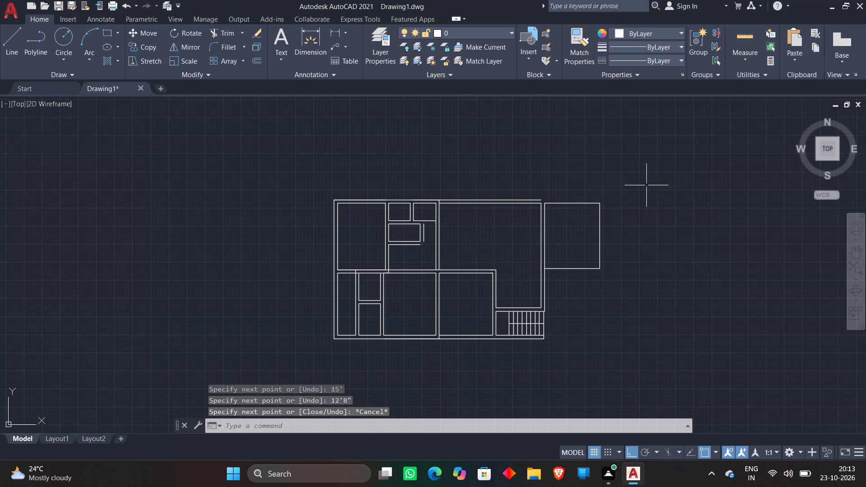
# Offset the new room's top, right and bottom lines 9" outward to form its walls.
pyautogui.scroll(1, 647, 184)
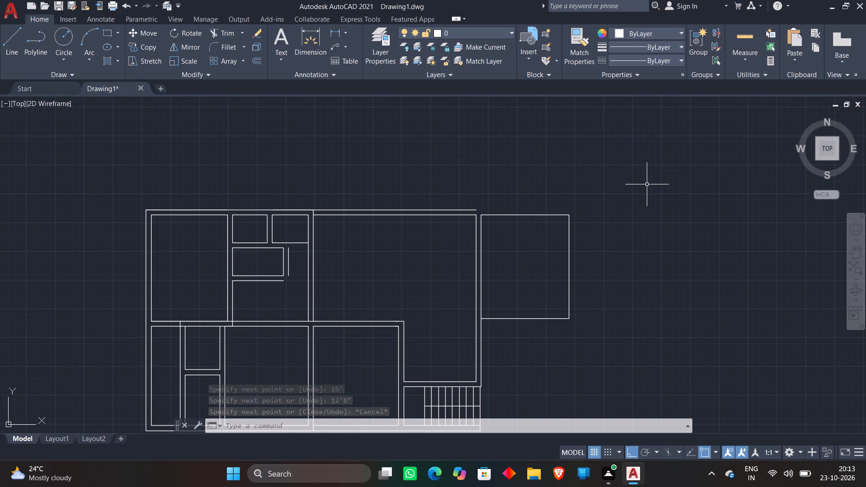
pyautogui.press('o')
pyautogui.press('Return')
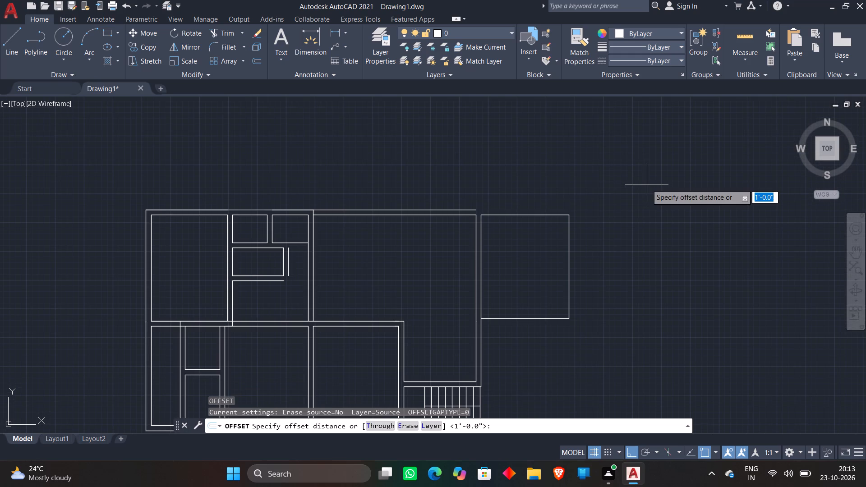
pyautogui.write('9"')
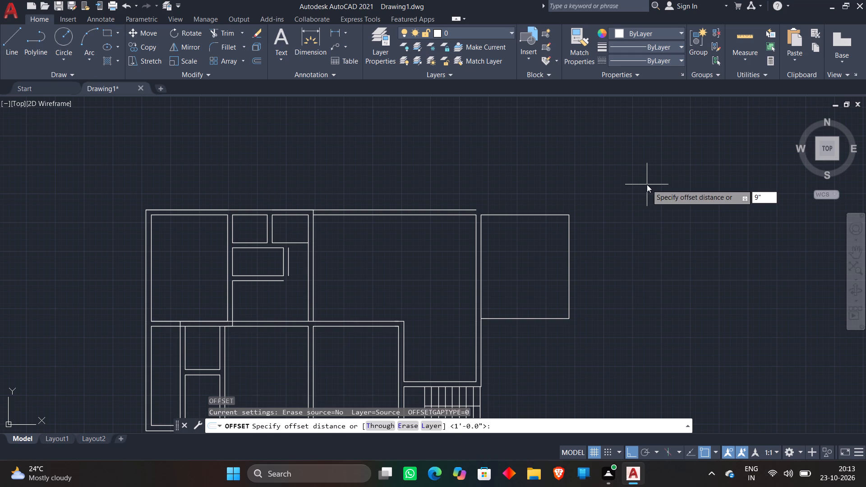
pyautogui.press('Return')
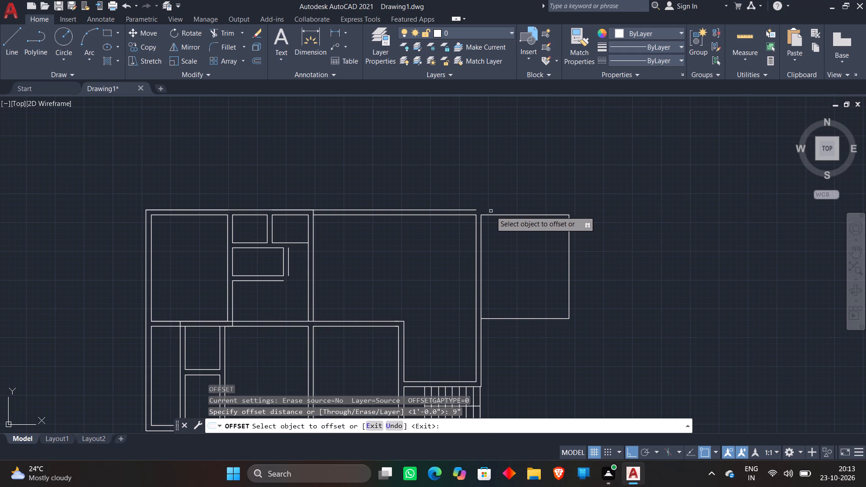
pyautogui.scroll(1, 491, 211)
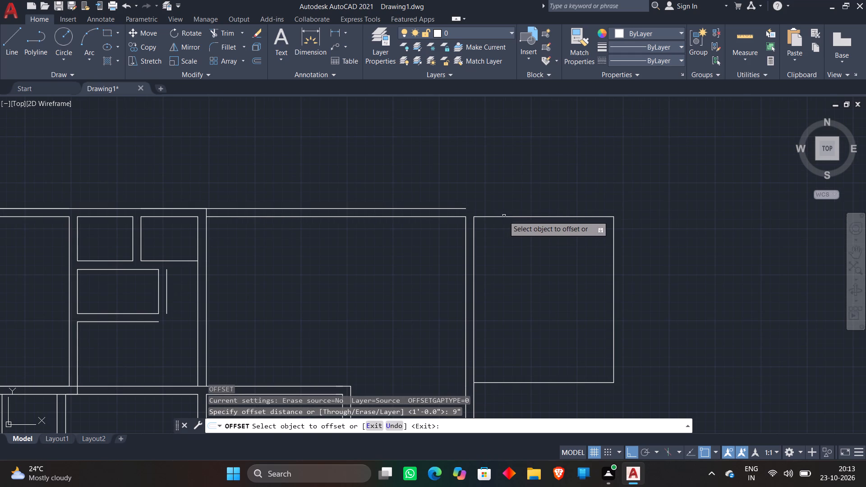
pyautogui.click(504, 216)
pyautogui.click(512, 189)
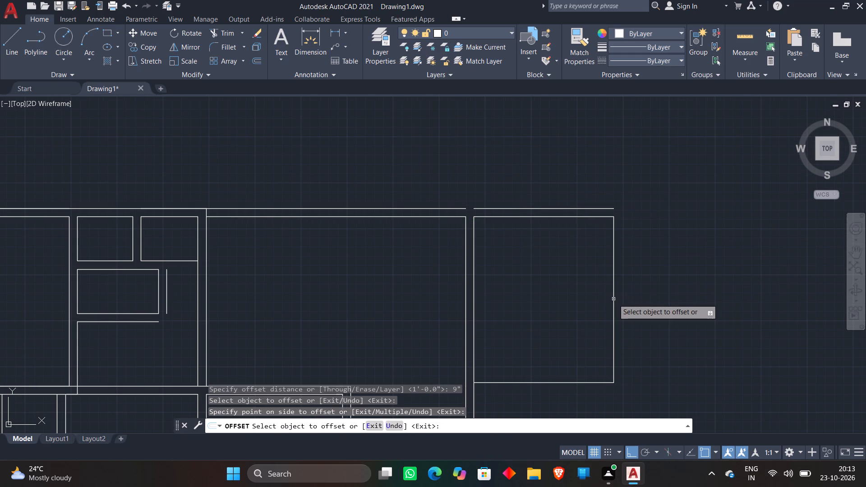
pyautogui.click(613, 299)
pyautogui.click(711, 284)
pyautogui.scroll(-2, 679, 291)
pyautogui.moveTo(677, 299); pyautogui.dragTo(661, 257, button='middle')
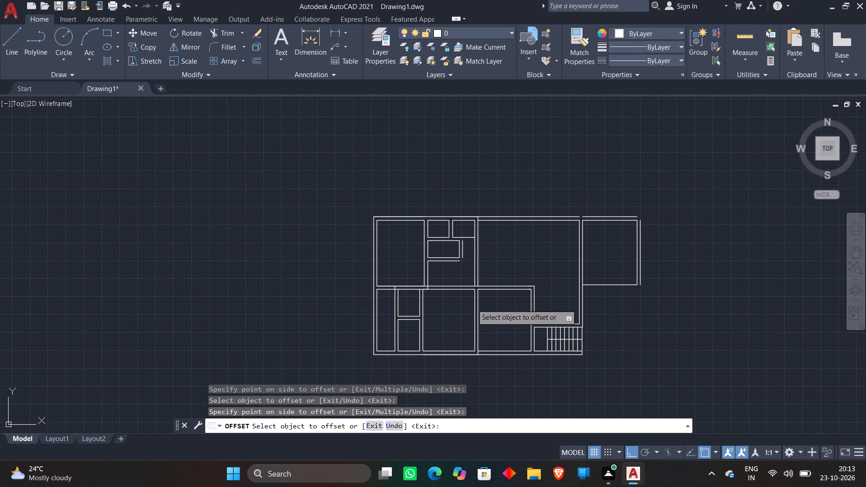
pyautogui.scroll(2, 594, 282)
pyautogui.click(595, 293)
pyautogui.click(593, 332)
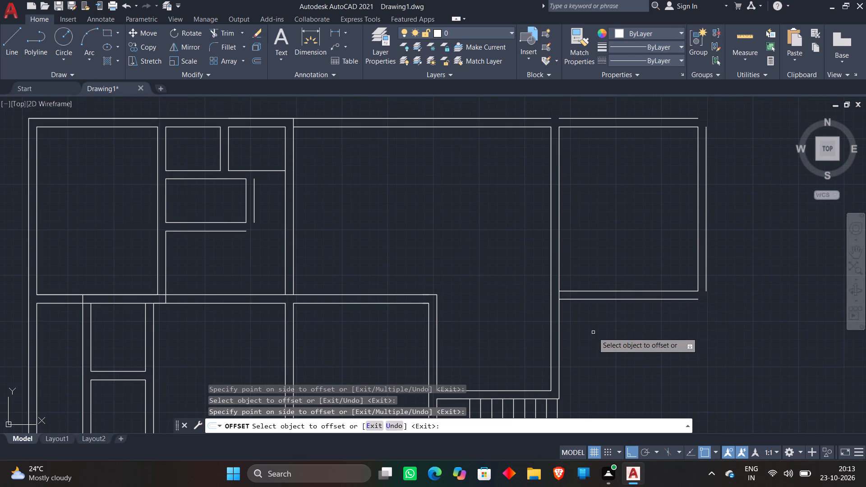
pyautogui.press('Escape')
# Trim the shared vertical wall line between the new room's two bottom wall lines to open the junction.
pyautogui.write('TR')
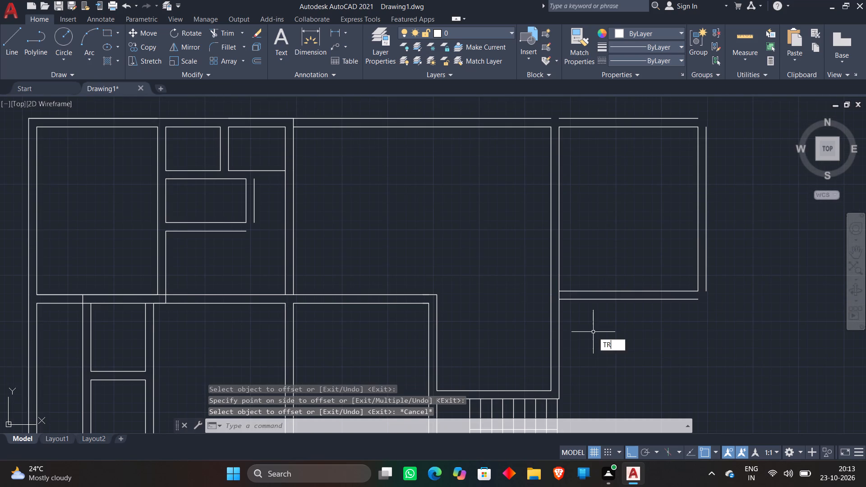
pyautogui.press('space')
pyautogui.scroll(3, 557, 295)
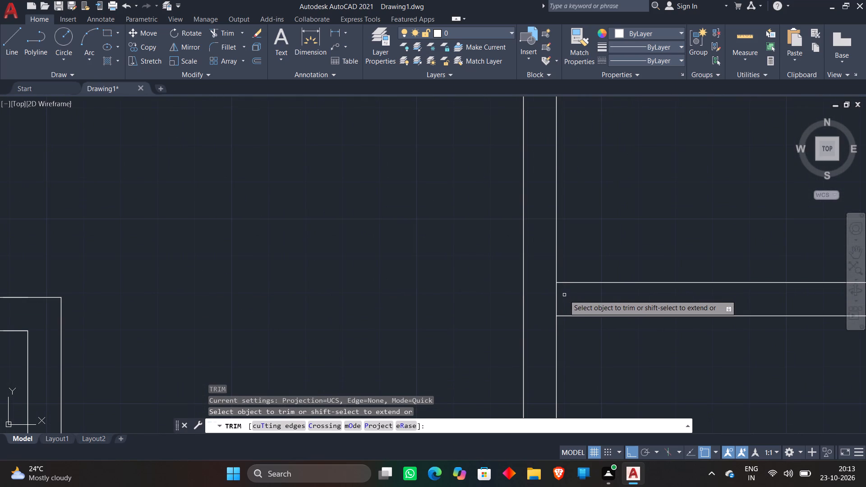
pyautogui.click(562, 296)
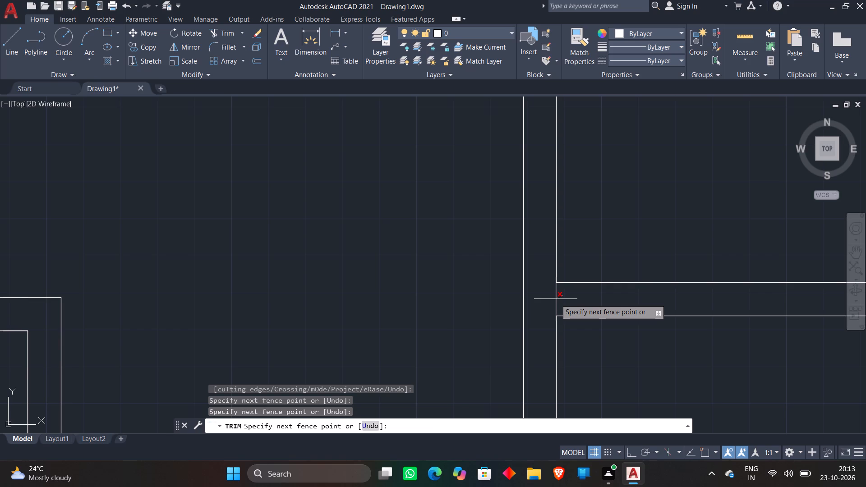
pyautogui.click(553, 300)
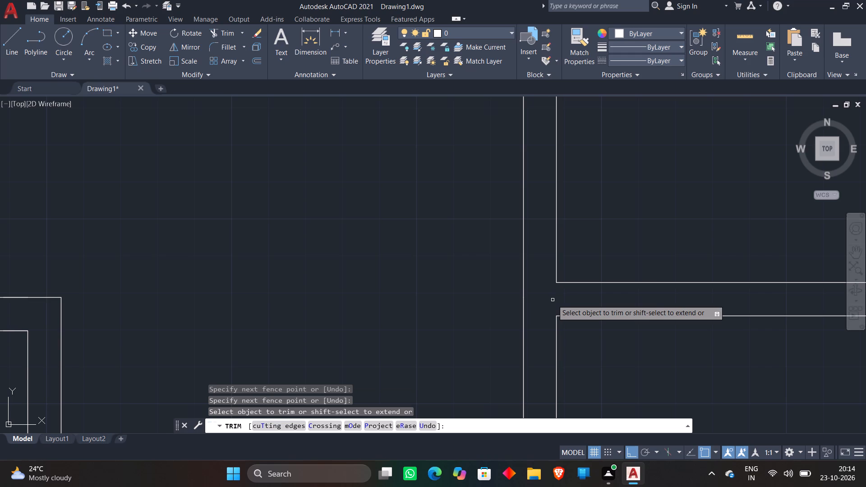
pyautogui.scroll(-2, 553, 309)
pyautogui.moveTo(597, 250); pyautogui.dragTo(467, 262, button='middle')
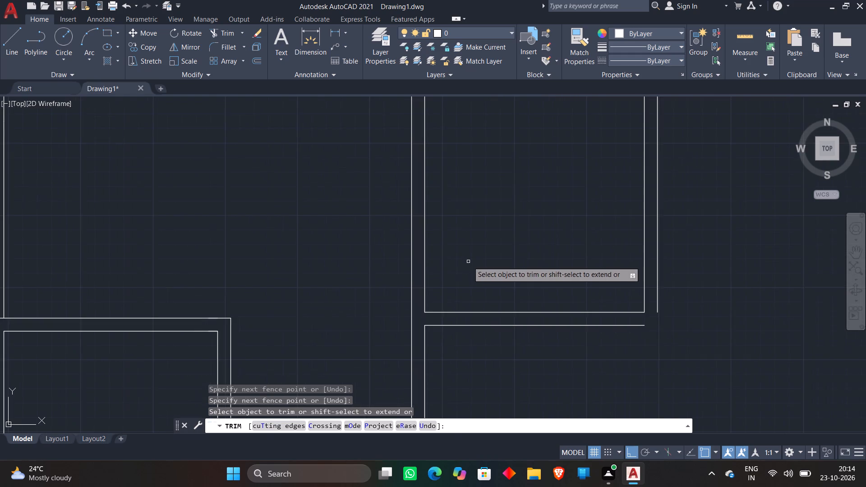
pyautogui.scroll(-3, 469, 262)
pyautogui.press('Escape')
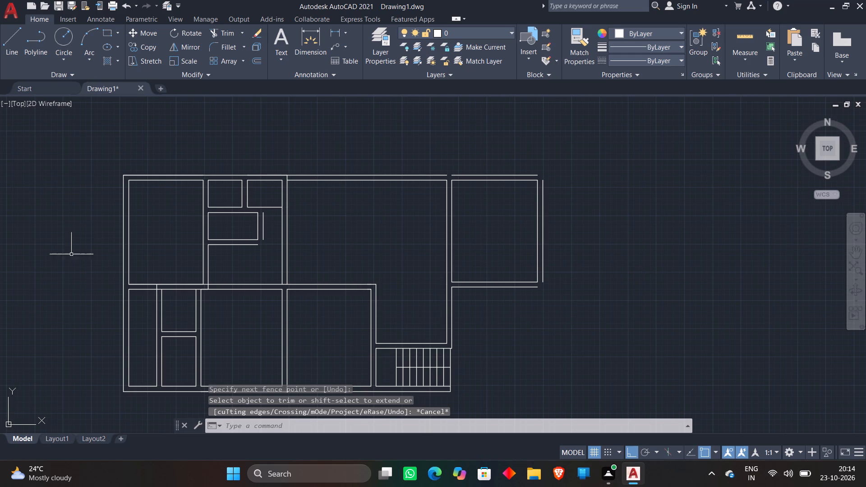
# Fillet the new room's outer top and outer right wall lines into a closed square corner.
pyautogui.write('F')
pyautogui.press('space')
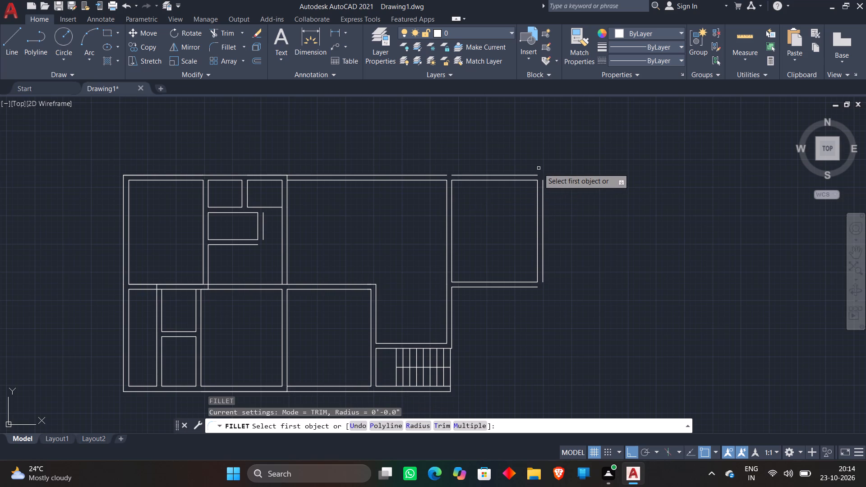
pyautogui.scroll(2, 539, 168)
pyautogui.click(524, 186)
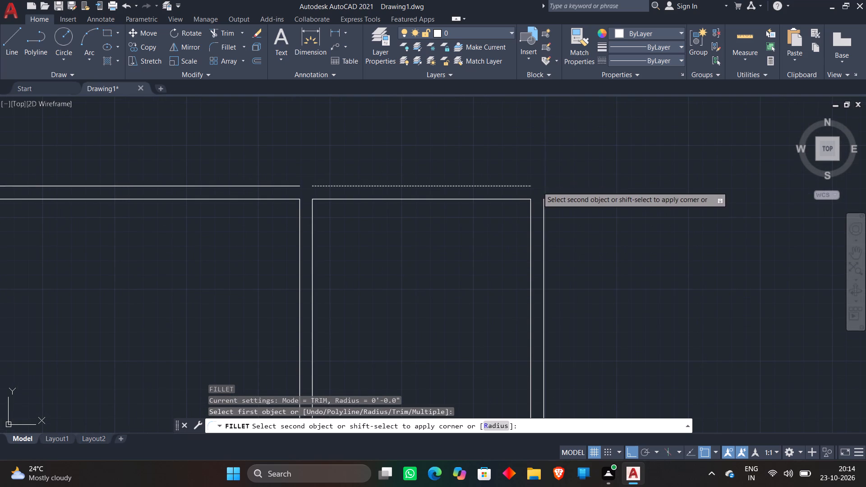
pyautogui.click(544, 201)
pyautogui.scroll(-2, 615, 184)
pyautogui.press('Escape')
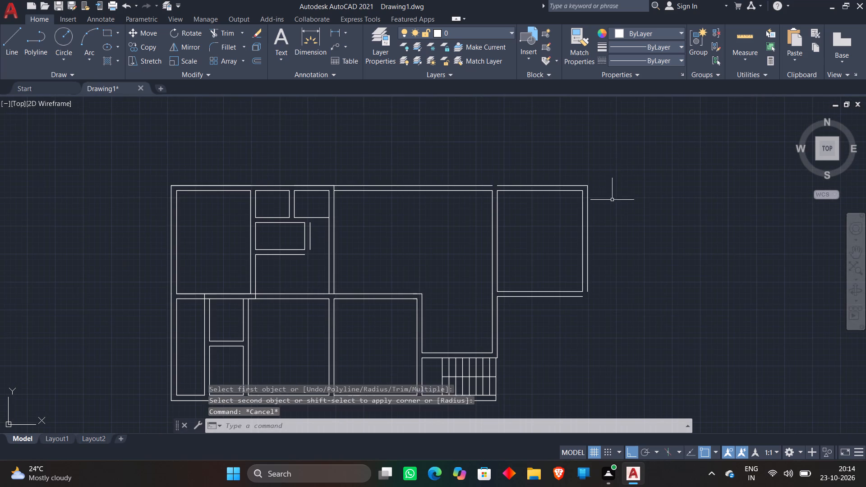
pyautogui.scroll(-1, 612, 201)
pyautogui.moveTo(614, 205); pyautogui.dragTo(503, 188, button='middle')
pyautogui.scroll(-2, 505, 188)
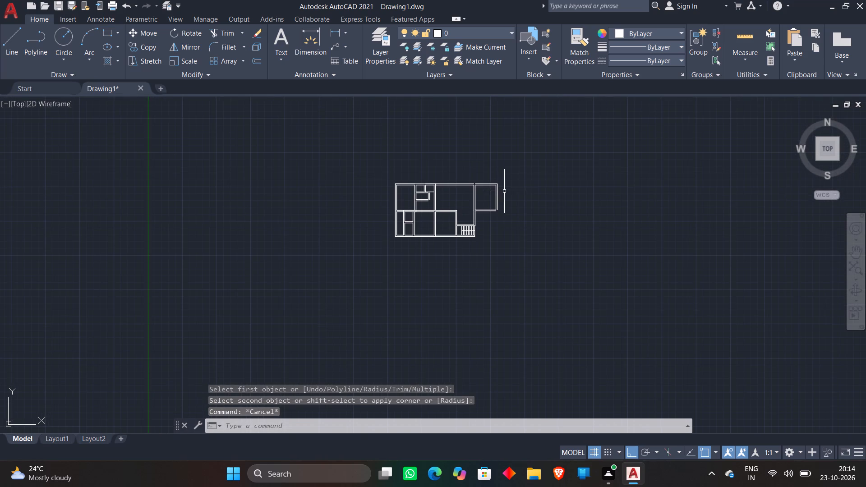
# Draw a line 4'6" down from the plan's bottom-left outer corner, continuing horizontally right until past the right-hand room.
pyautogui.scroll(3, 417, 243)
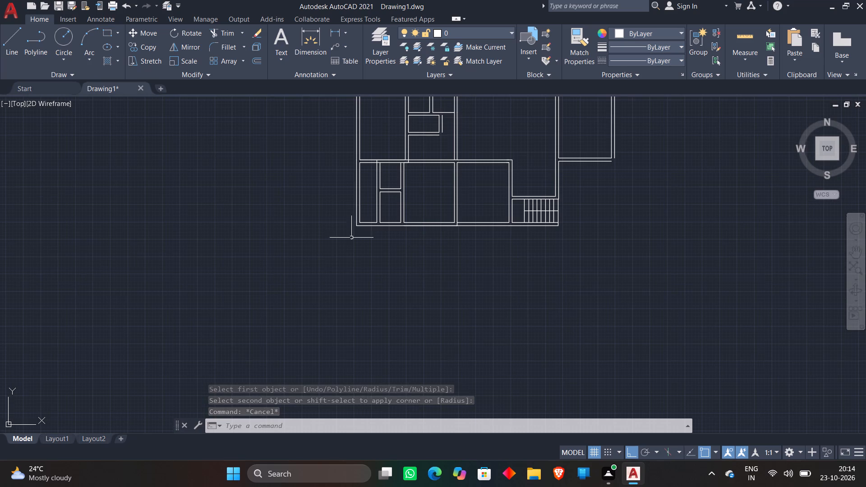
pyautogui.press('l')
pyautogui.press('space')
pyautogui.scroll(3, 341, 232)
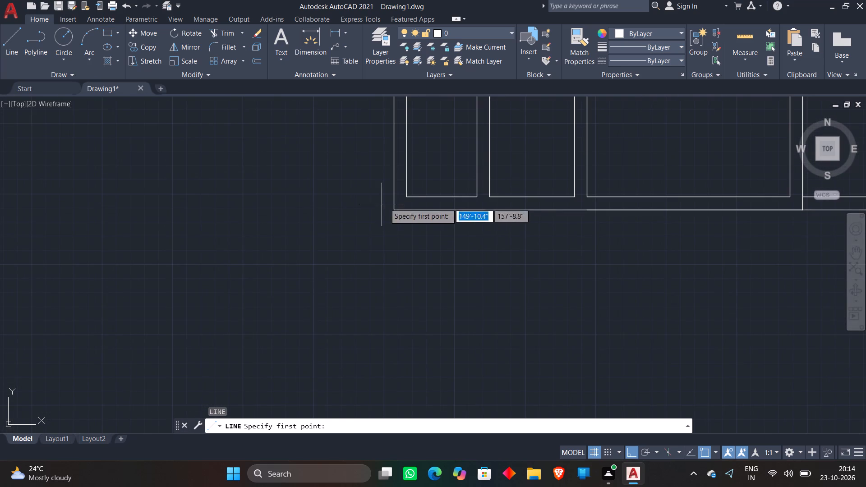
pyautogui.click(393, 213)
pyautogui.moveTo(400, 263); pyautogui.dragTo(232, 277, button='middle')
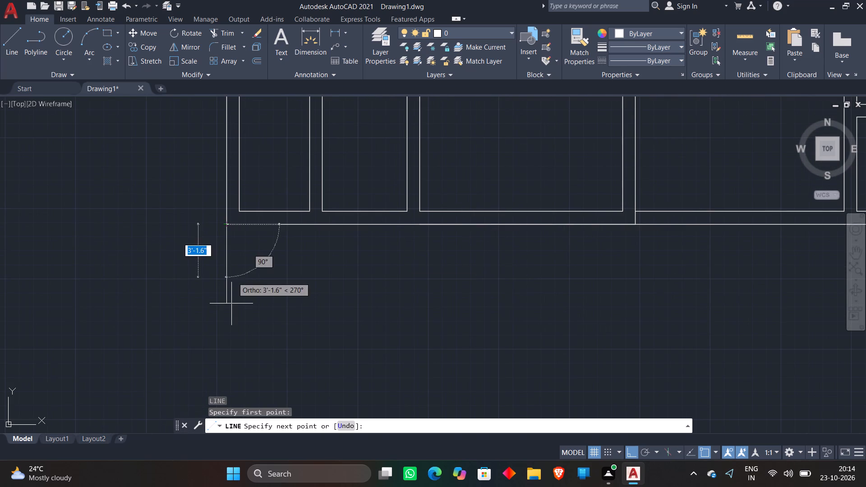
pyautogui.write("4'")
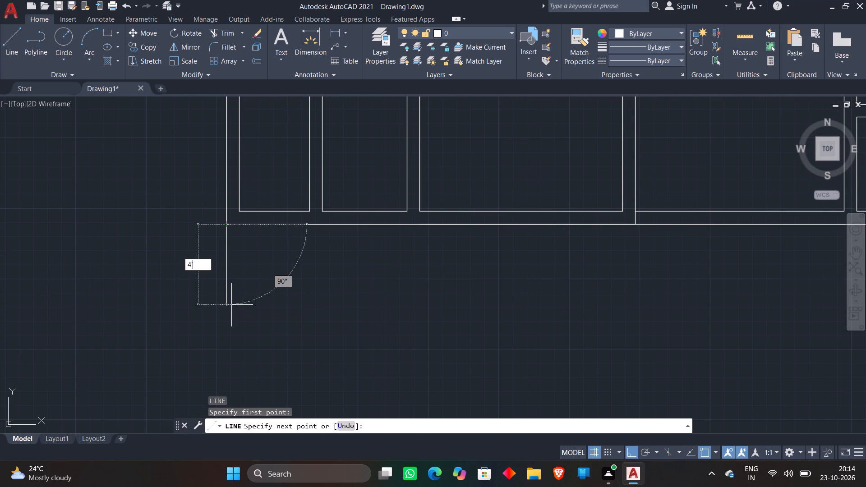
pyautogui.write('6"')
pyautogui.press('Return')
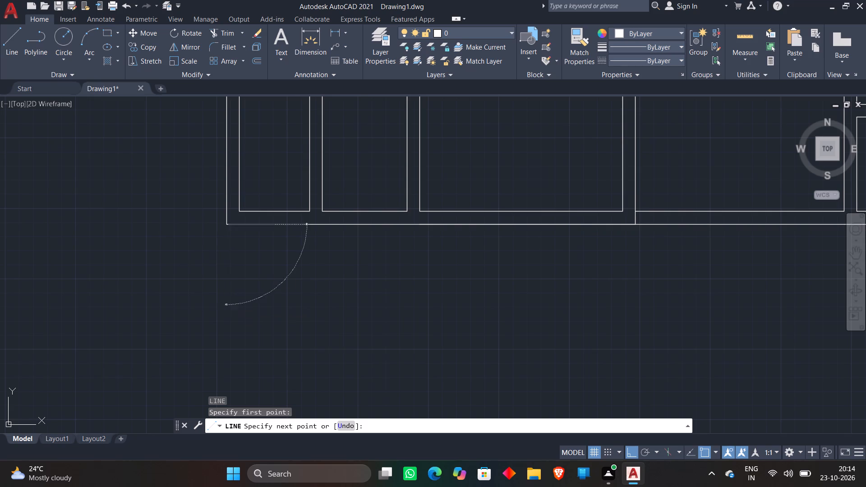
pyautogui.scroll(-2, 441, 318)
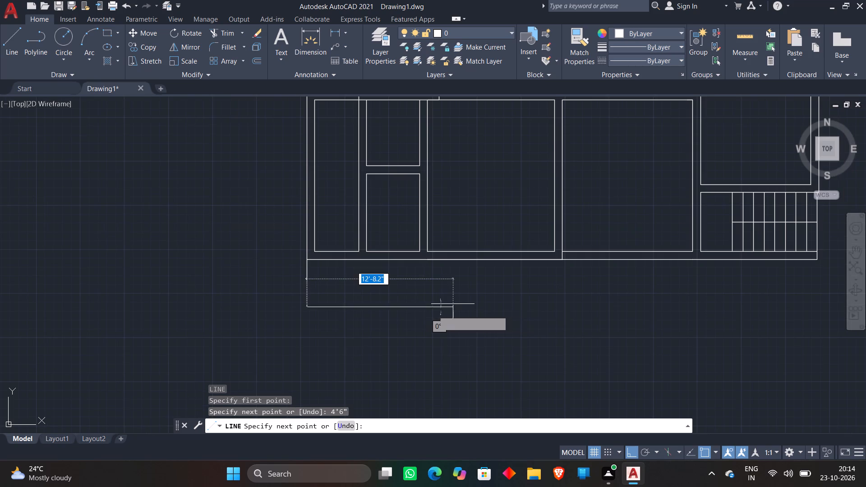
pyautogui.moveTo(467, 301); pyautogui.dragTo(43, 346, button='middle')
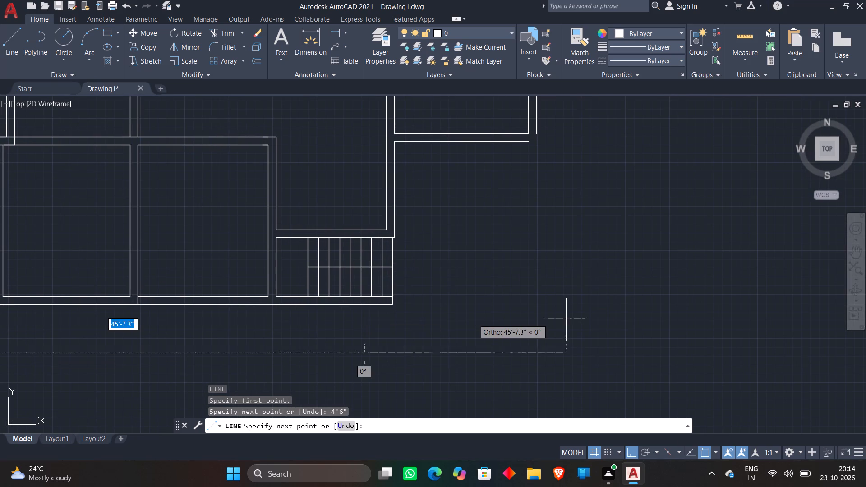
pyautogui.click(618, 317)
pyautogui.press('Escape')
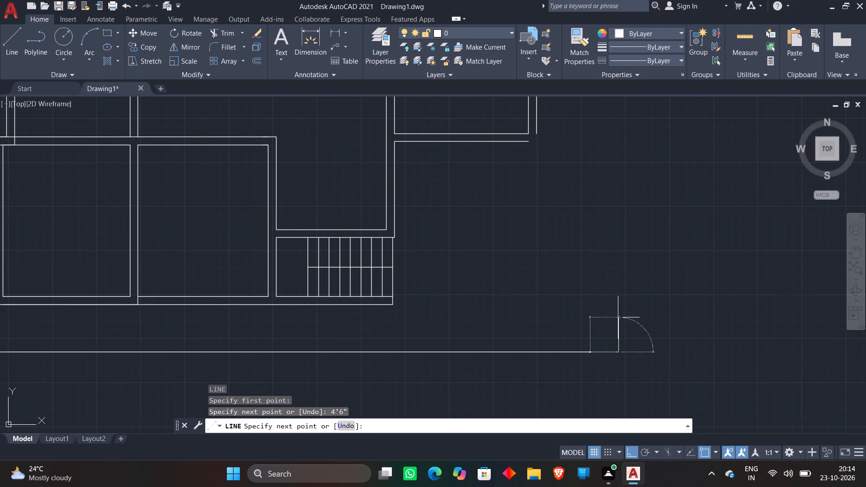
# Extend the right room's two right wall lines down to the new bottom line and its lower wall line to the outer wall.
pyautogui.press('e')
pyautogui.press('x')
pyautogui.press('space')
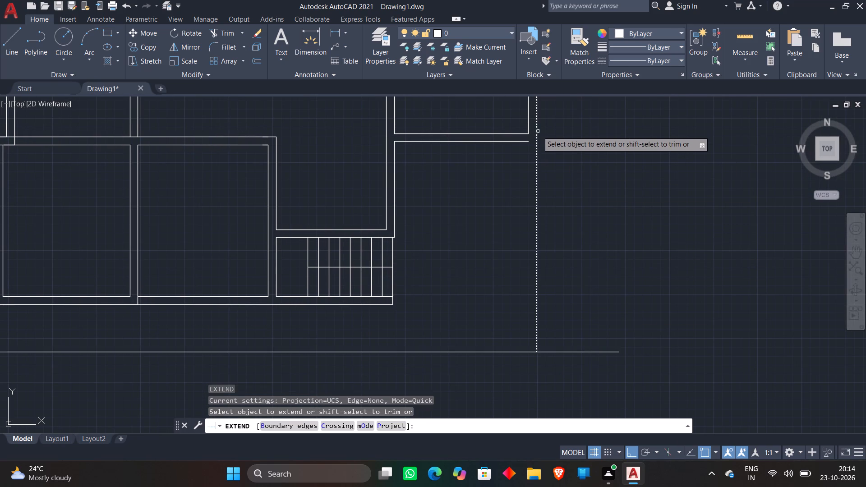
pyautogui.click(537, 131)
pyautogui.click(528, 128)
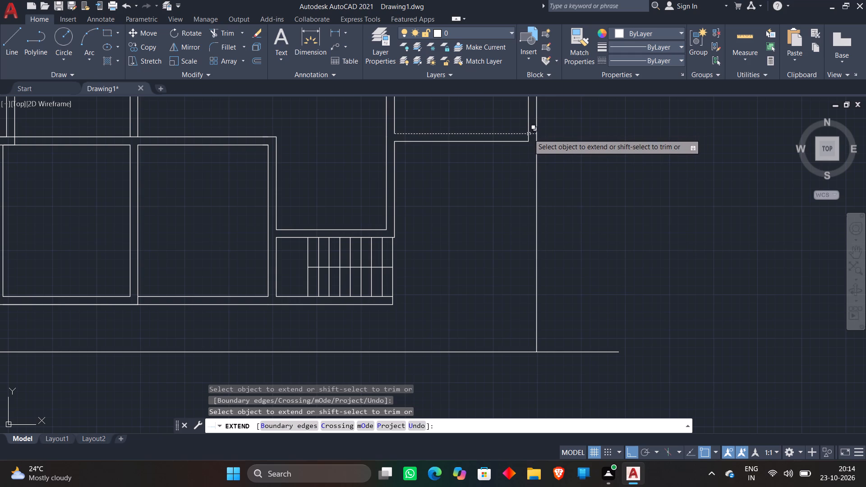
pyautogui.click(527, 140)
pyautogui.click(528, 138)
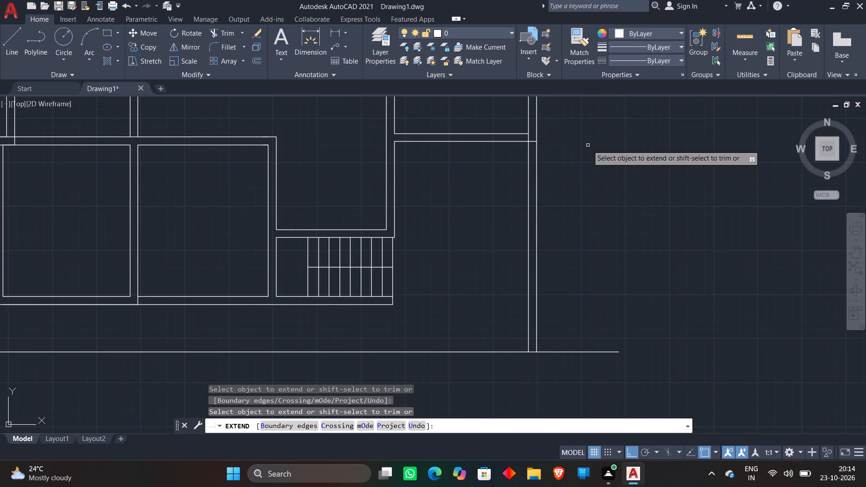
pyautogui.press('Escape')
# Trim the crossing wall line segments at the right room's bottom-right junction to open it into the extended right wall.
pyautogui.scroll(2, 593, 153)
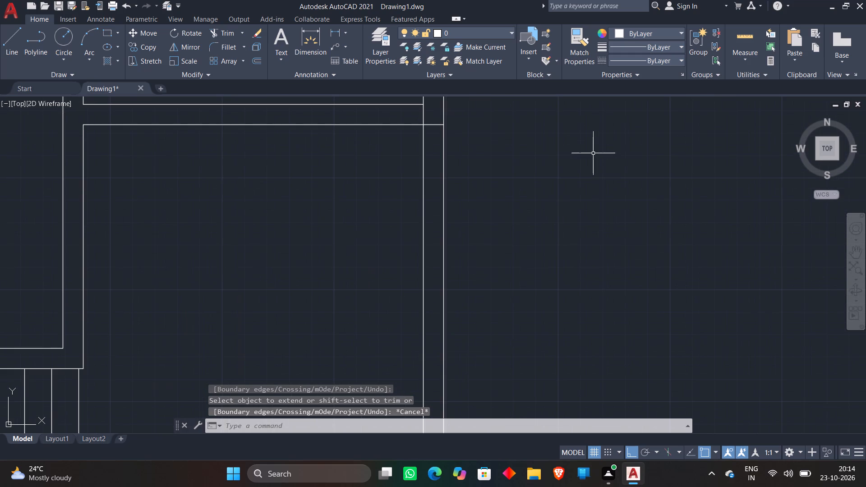
pyautogui.write('TR')
pyautogui.press('space')
pyautogui.moveTo(541, 144); pyautogui.dragTo(563, 203, button='middle')
pyautogui.scroll(3, 463, 161)
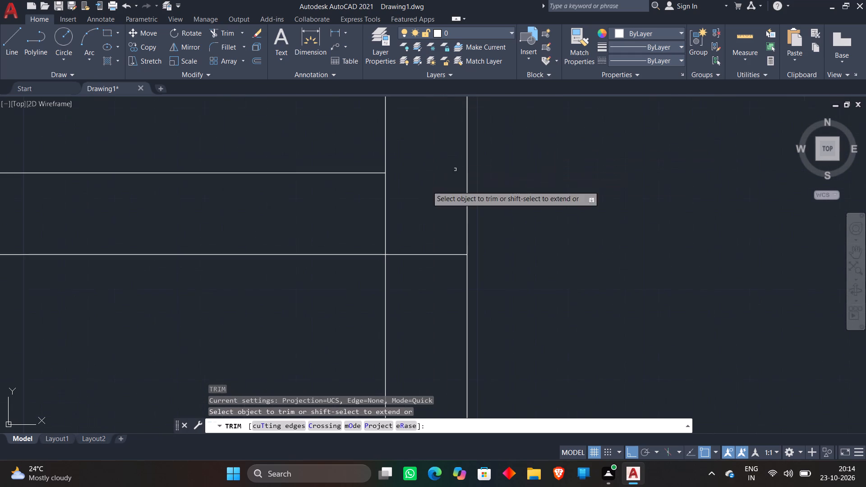
pyautogui.click(349, 207)
pyautogui.click(424, 268)
pyautogui.scroll(-8, 421, 209)
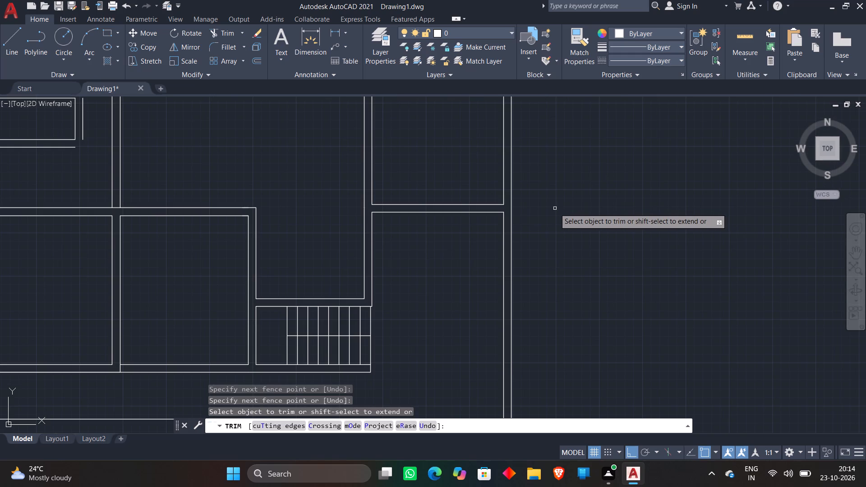
pyautogui.press('Escape')
# Trim the new bottom line's overhang beyond the outer right wall line.
pyautogui.scroll(-2, 554, 208)
pyautogui.middleClick(553, 215)
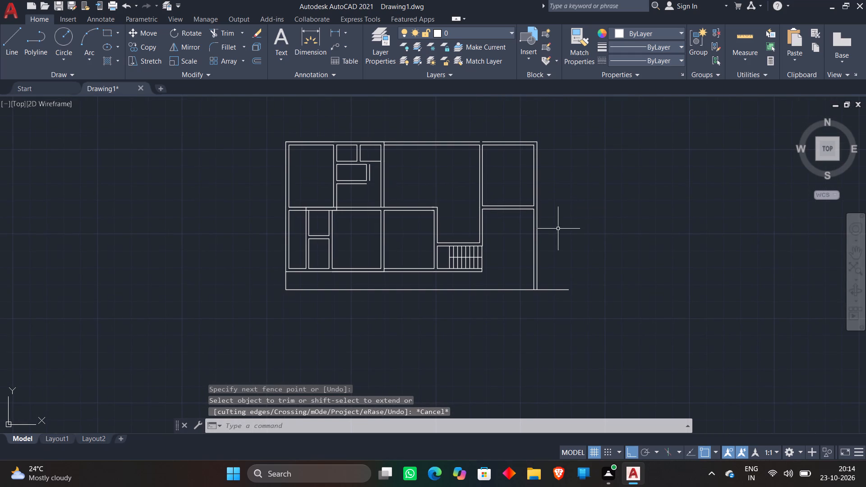
pyautogui.write('TR')
pyautogui.press('space')
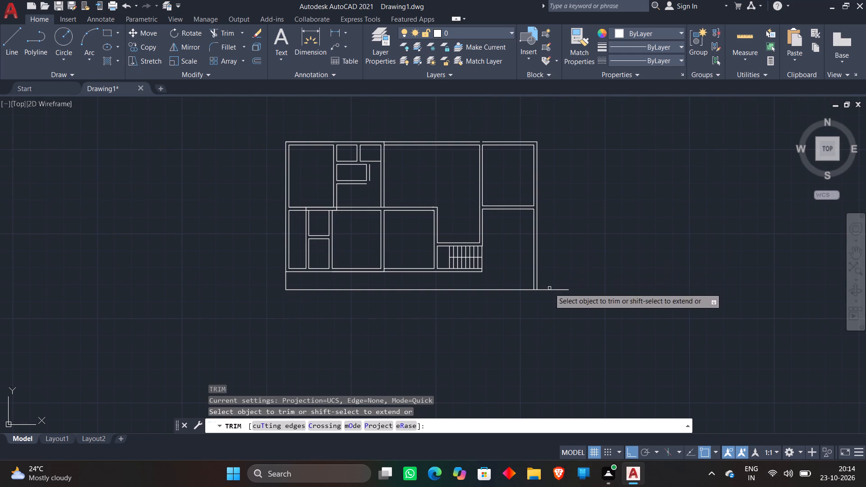
pyautogui.click(550, 288)
pyautogui.click(549, 312)
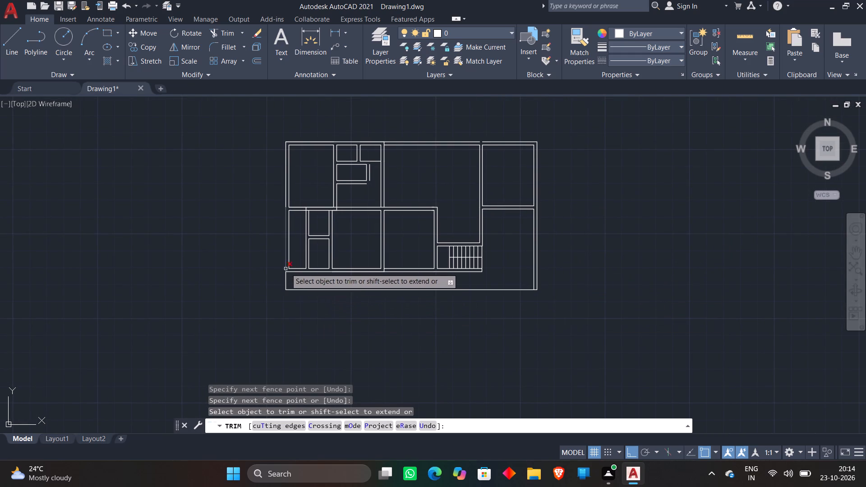
pyautogui.scroll(2, 295, 265)
pyautogui.press('Escape')
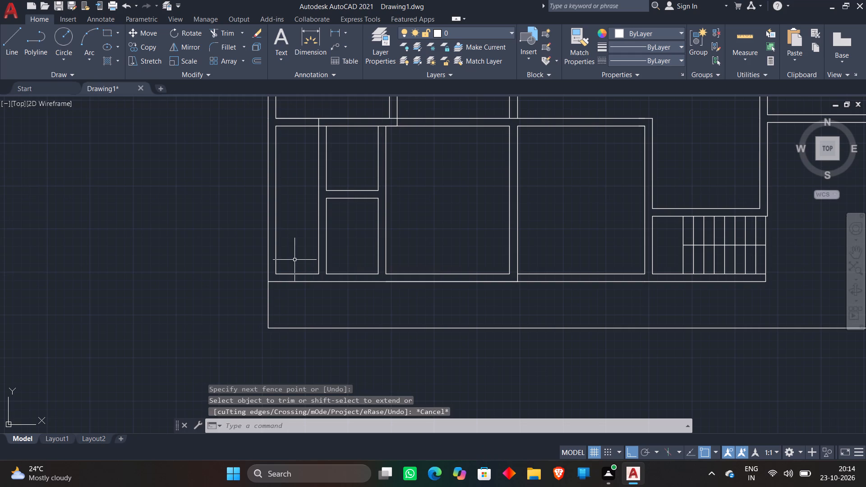
# Extend the inner line of the plan's left outer wall down to the new bottom line.
pyautogui.write('EX')
pyautogui.press('space')
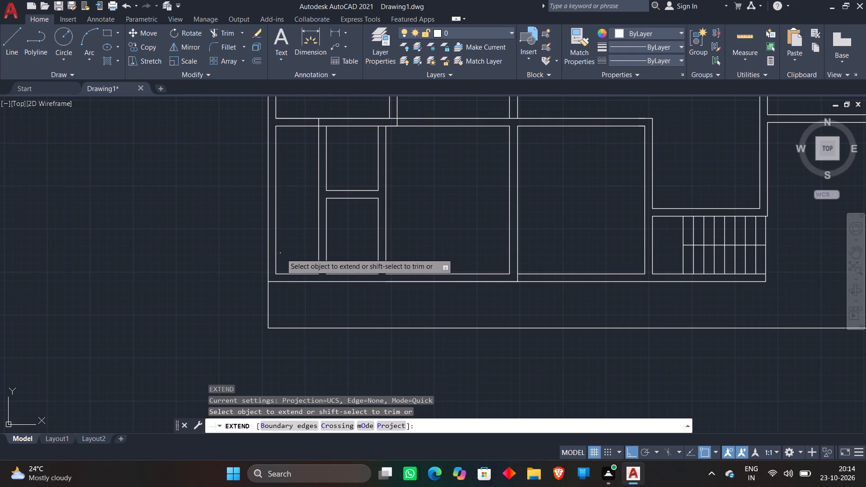
pyautogui.click(276, 262)
pyautogui.scroll(4, 275, 283)
pyautogui.click(272, 271)
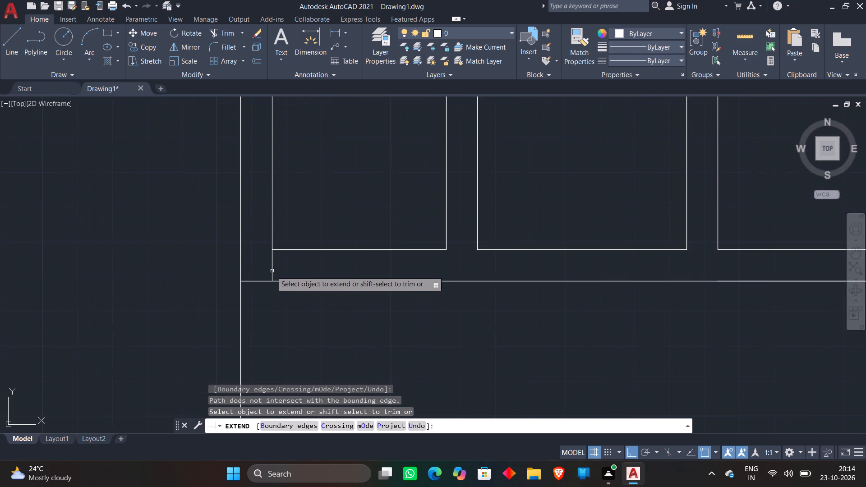
pyautogui.scroll(-3, 272, 259)
pyautogui.click(272, 262)
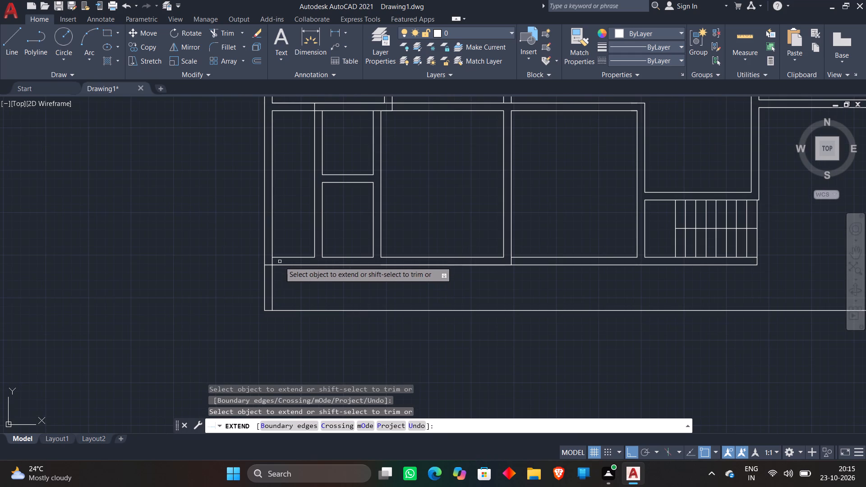
pyautogui.press('Escape')
# Trim the old bottom wall line's segment between the left outer wall's two lines to open the junction.
pyautogui.write('TR')
pyautogui.press('space')
pyautogui.scroll(4, 263, 265)
pyautogui.click(268, 253)
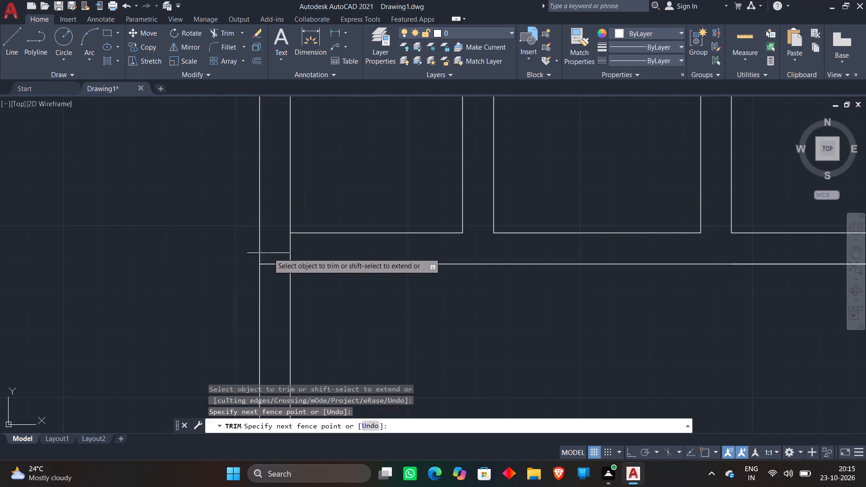
pyautogui.click(272, 273)
pyautogui.scroll(-1, 292, 247)
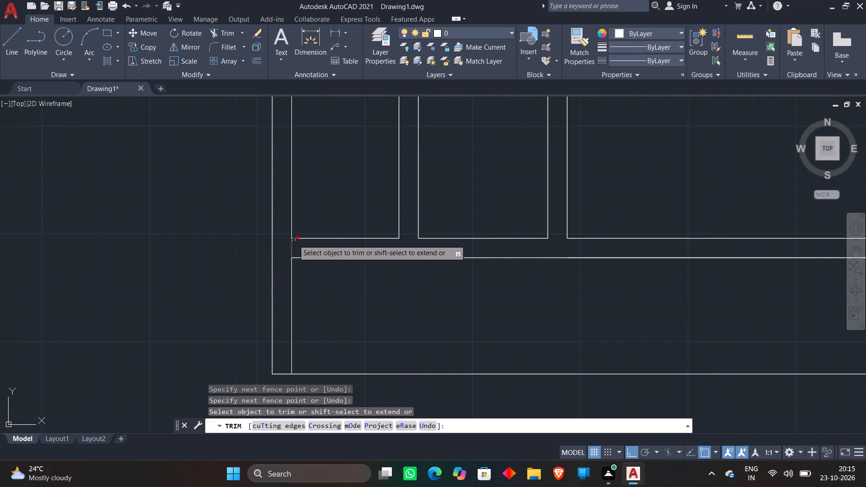
pyautogui.press('Escape')
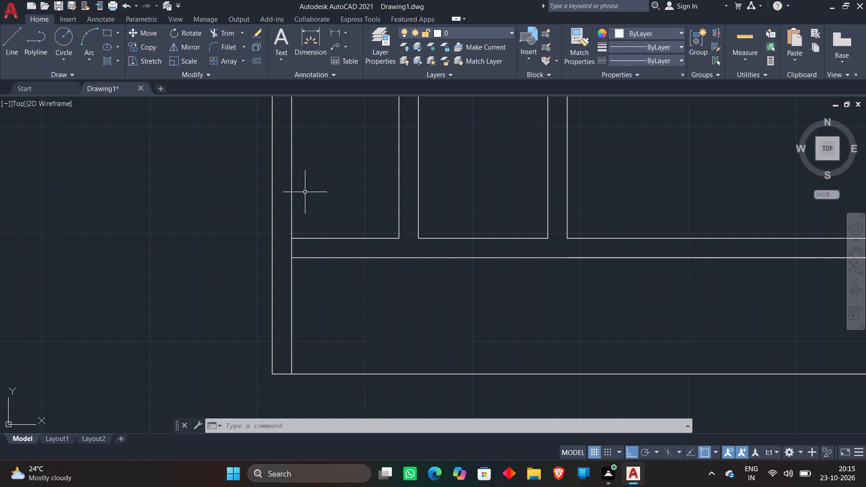
# Extend the outer top wall line across the gap to meet the right room's top wall line.
pyautogui.scroll(-4, 282, 205)
pyautogui.moveTo(345, 182); pyautogui.dragTo(307, 220, button='middle')
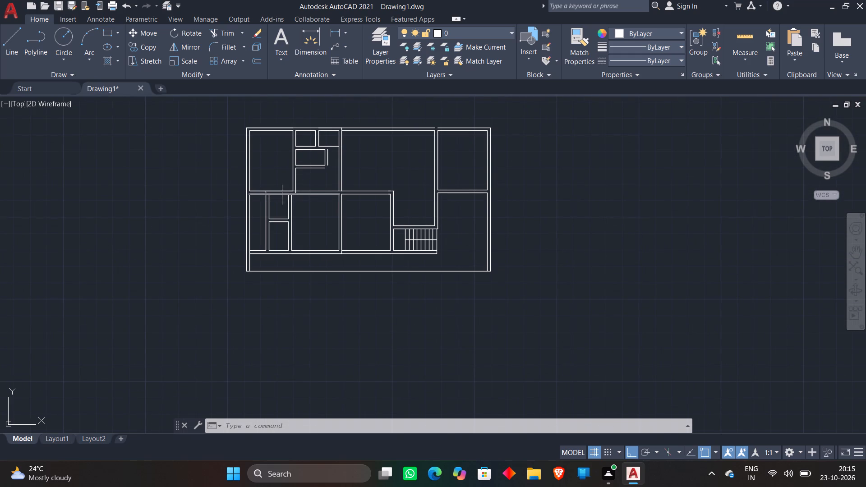
pyautogui.click(241, 34)
pyautogui.click(230, 69)
pyautogui.scroll(3, 469, 125)
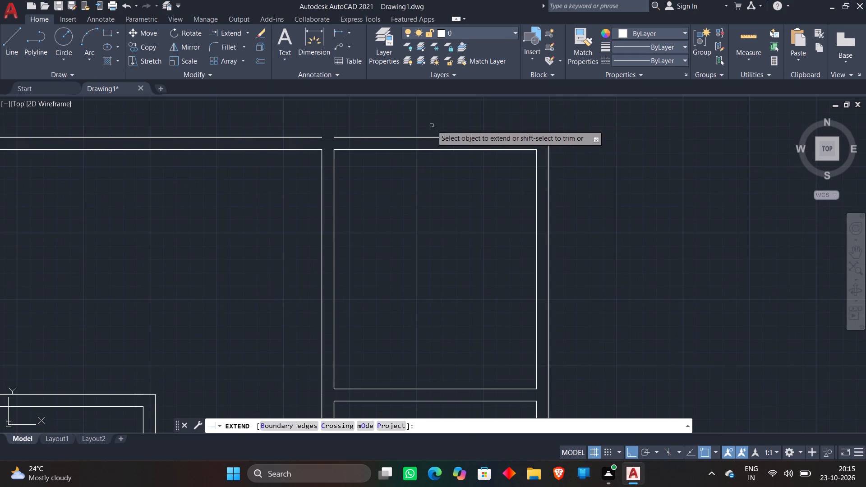
pyautogui.click(320, 138)
pyautogui.scroll(-3, 404, 120)
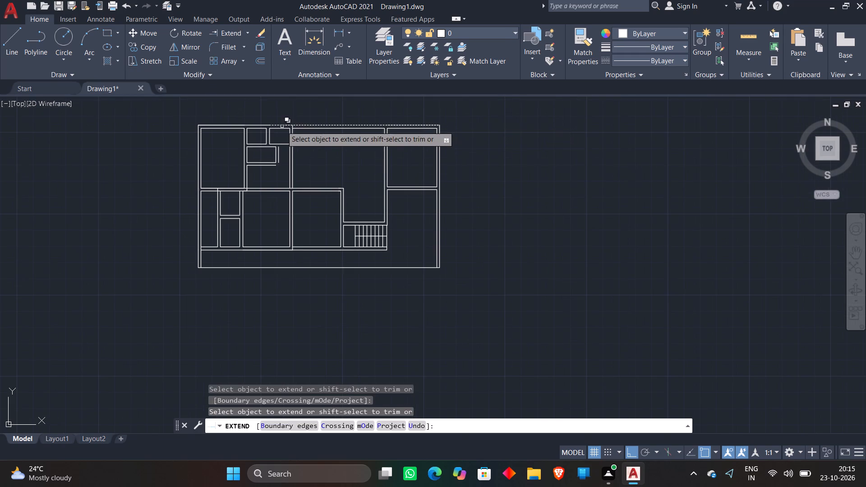
pyautogui.scroll(2, 258, 125)
pyautogui.scroll(-2, 459, 135)
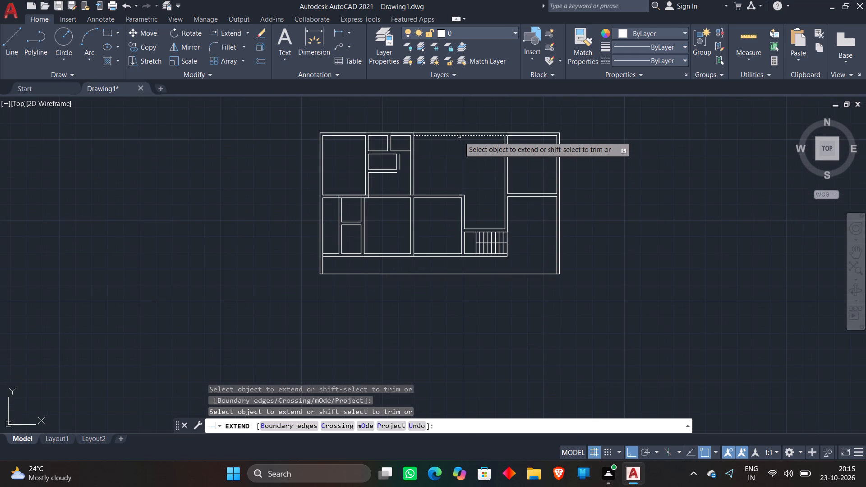
pyautogui.press('space')
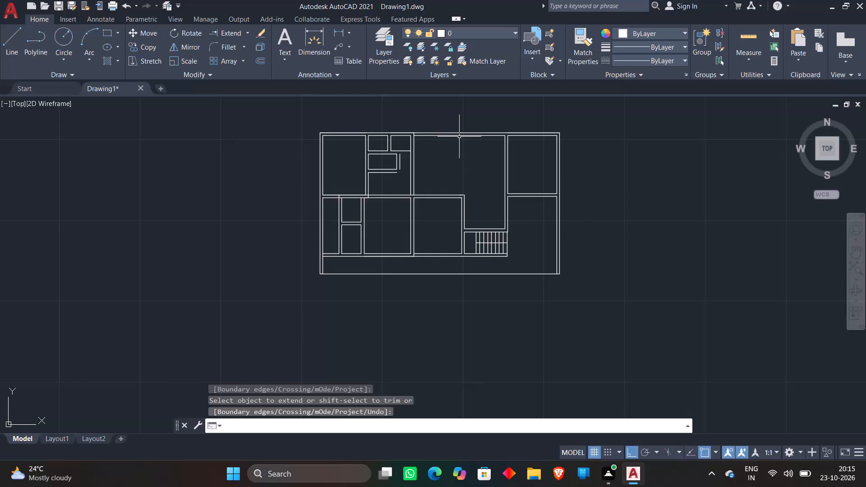
# Extend the staircase's right edge line down to the bottom line and the old bottom wall line across to the right outer wall.
pyautogui.scroll(-1, 479, 196)
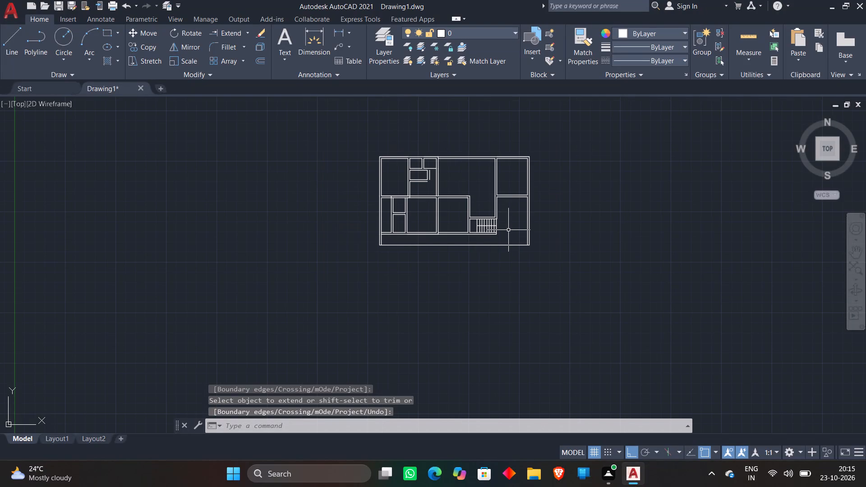
pyautogui.scroll(2, 533, 230)
pyautogui.moveTo(562, 206); pyautogui.dragTo(546, 235, button='middle')
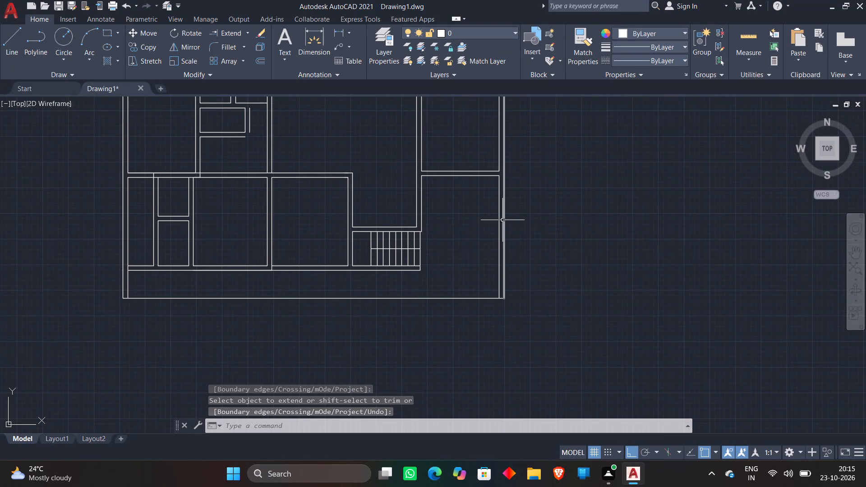
pyautogui.write('EX')
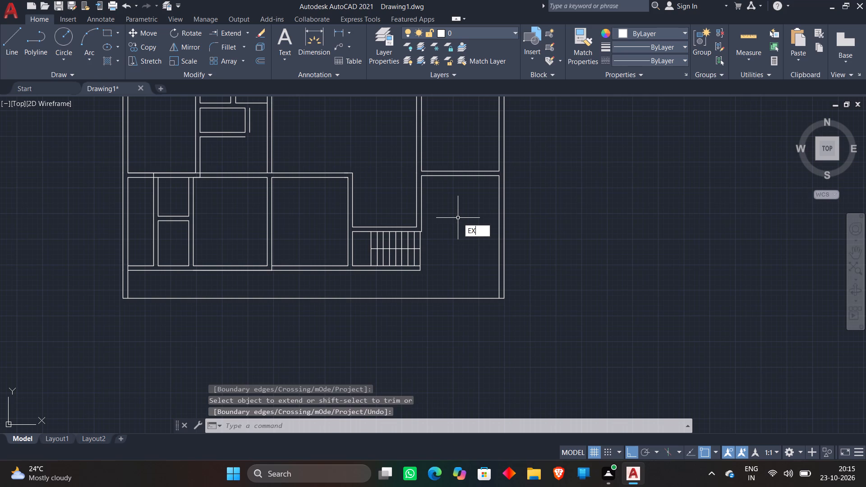
pyautogui.press('space')
pyautogui.scroll(4, 414, 264)
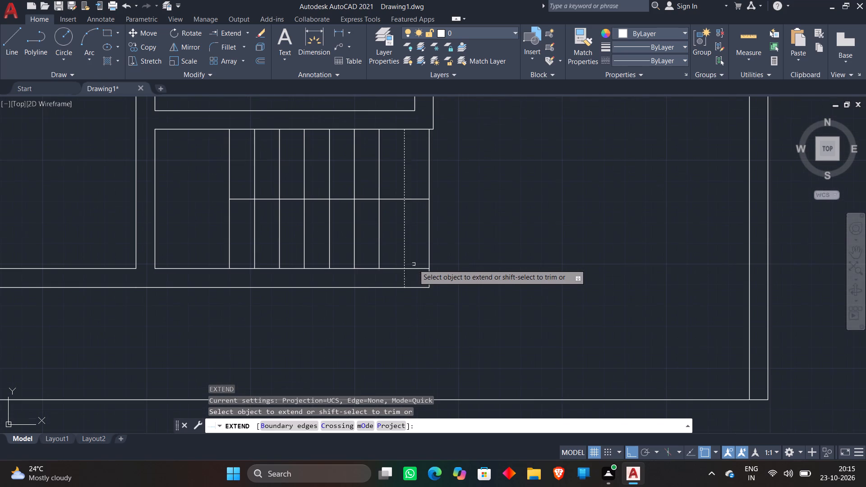
pyautogui.click(428, 279)
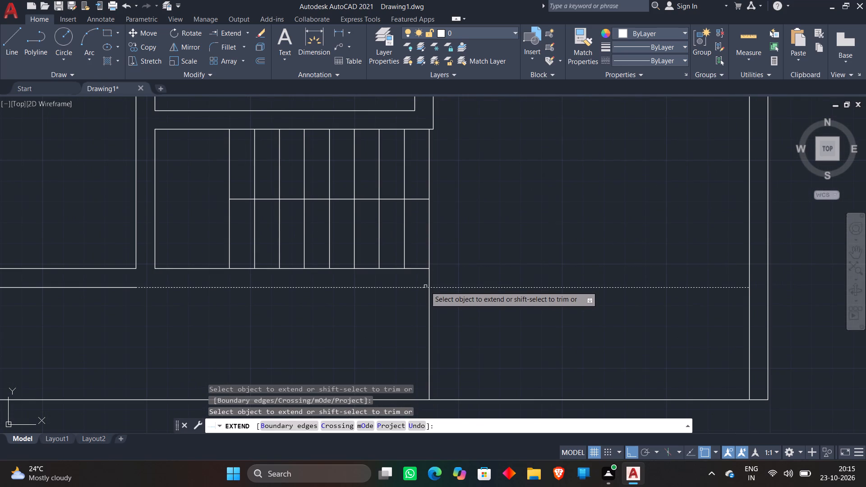
pyautogui.click(425, 287)
pyautogui.scroll(-3, 521, 262)
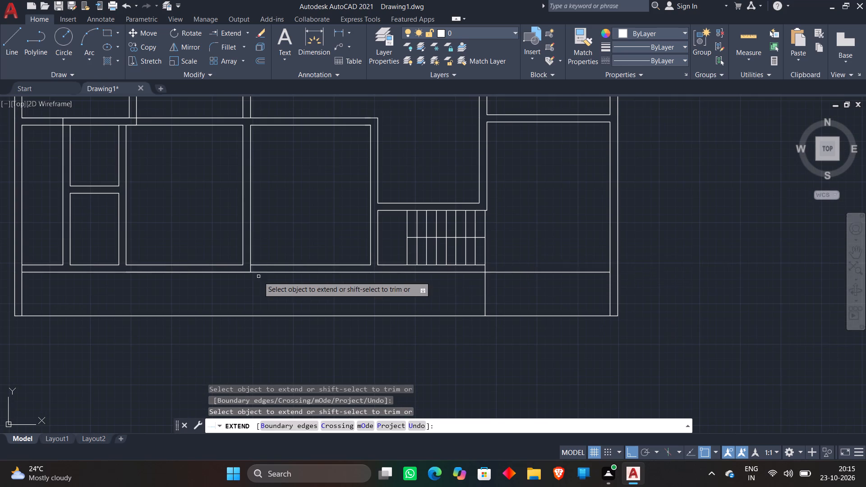
# Extend the left line of the leftmost partition wall down to the bottom line.
pyautogui.scroll(-2, 258, 276)
pyautogui.scroll(4, 173, 277)
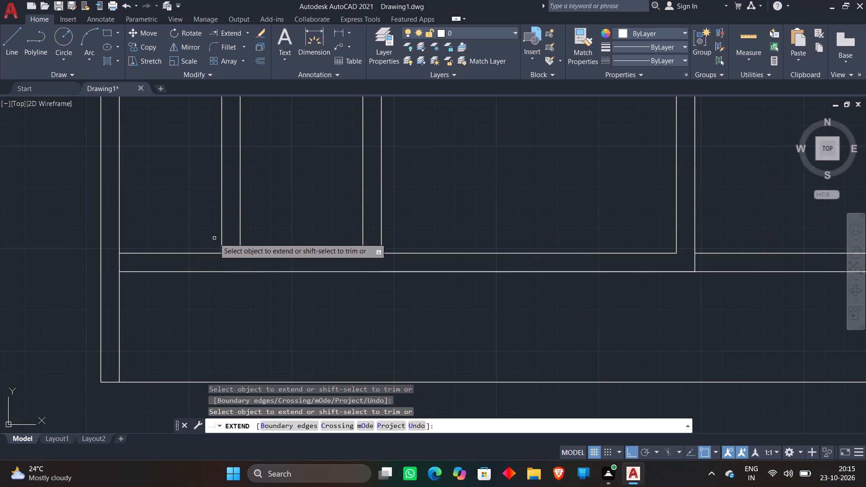
pyautogui.click(220, 245)
pyautogui.click(221, 260)
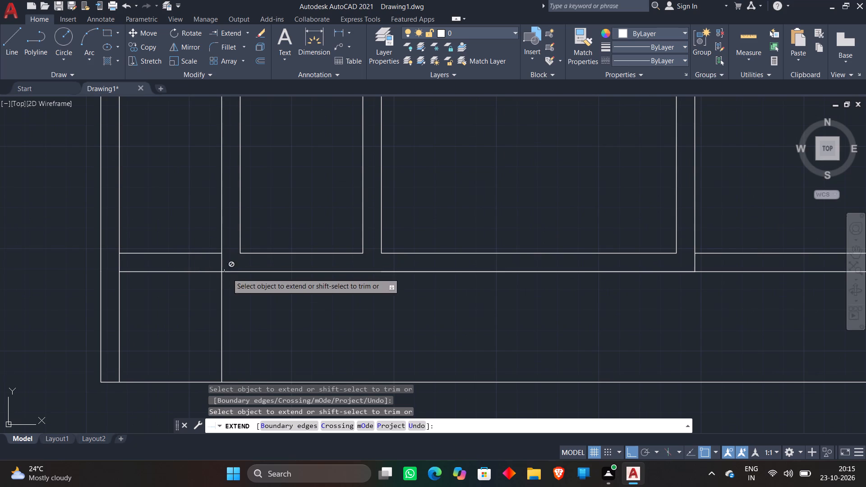
pyautogui.press('Escape')
# Trim the old bottom wall's upper line between the left outer wall and the leftmost partition.
pyautogui.scroll(-2, 242, 289)
pyautogui.moveTo(242, 289); pyautogui.dragTo(254, 231, button='middle')
pyautogui.scroll(-1, 306, 239)
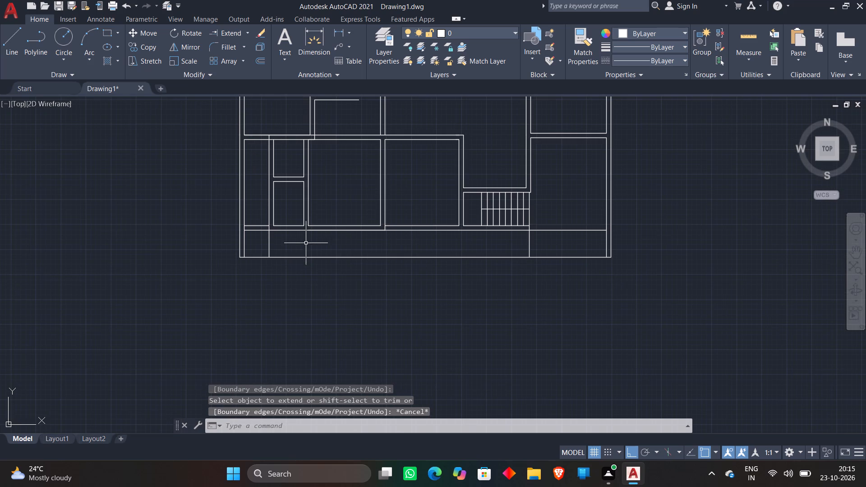
pyautogui.moveTo(306, 243); pyautogui.dragTo(308, 275, button='middle')
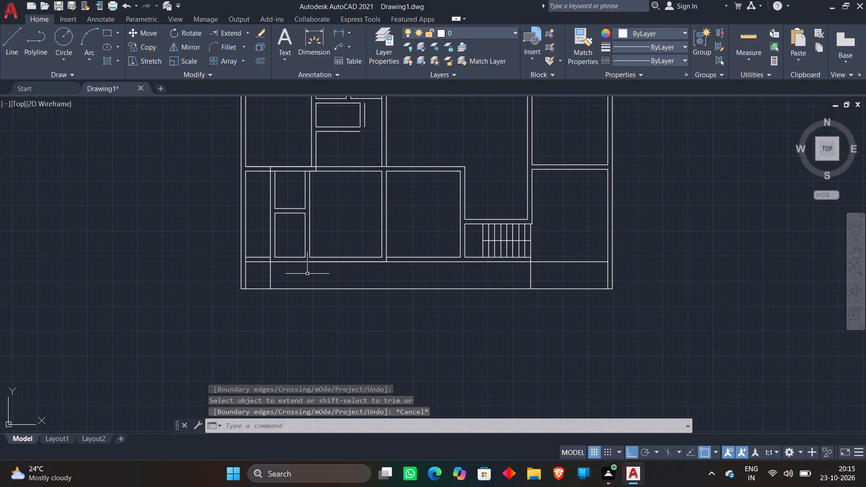
pyautogui.scroll(3, 255, 257)
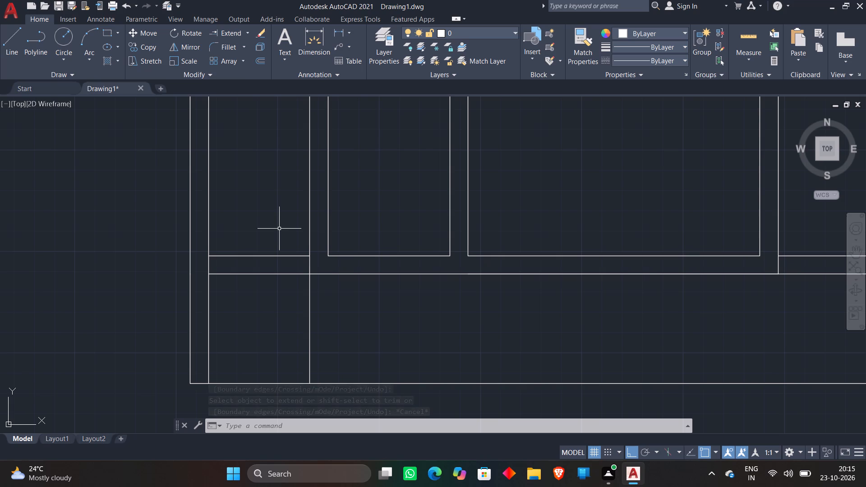
pyautogui.write('TR')
pyautogui.press('space')
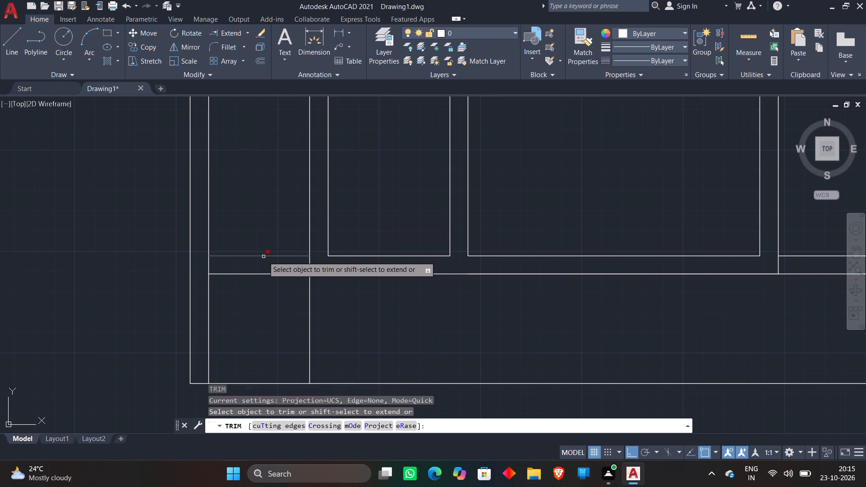
pyautogui.click(263, 257)
pyautogui.press('Escape')
# Extend the lower line of the wall between the two small left rooms across the partition to the left outer wall's inner line.
pyautogui.scroll(-1, 261, 239)
pyautogui.moveTo(251, 210); pyautogui.dragTo(255, 218, button='middle')
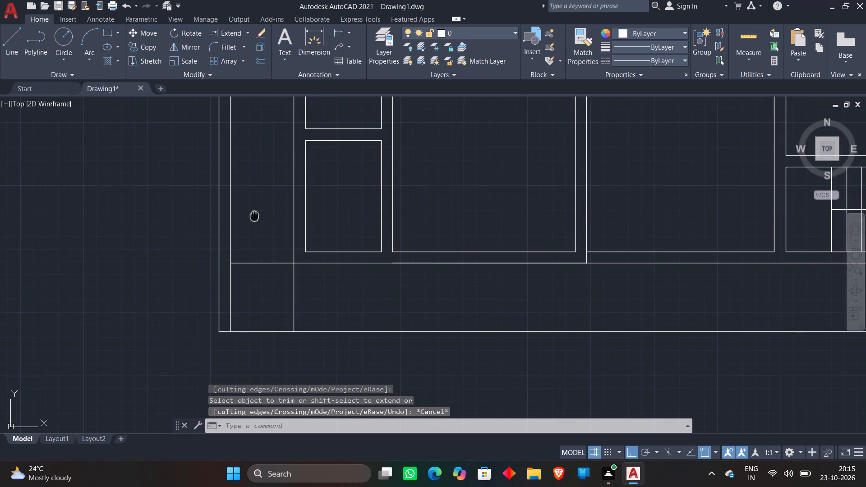
pyautogui.moveTo(255, 218); pyautogui.dragTo(281, 318, button='middle')
pyautogui.write('EX')
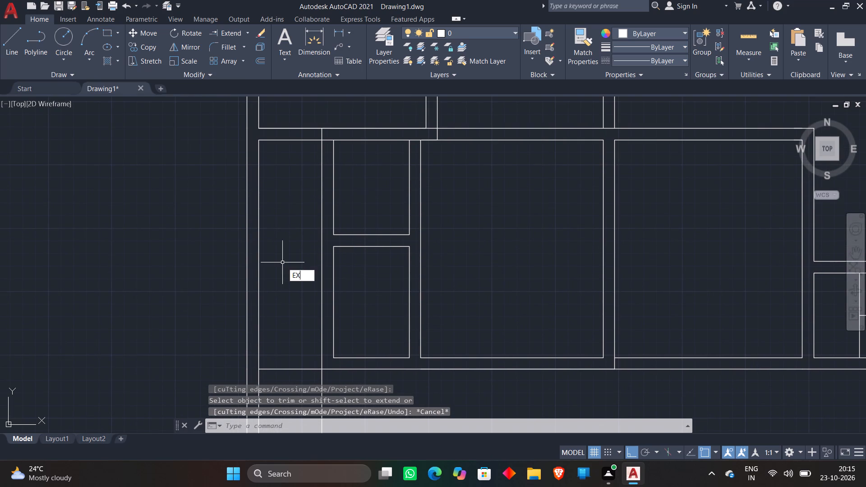
pyautogui.press('space')
pyautogui.click(349, 244)
pyautogui.click(342, 255)
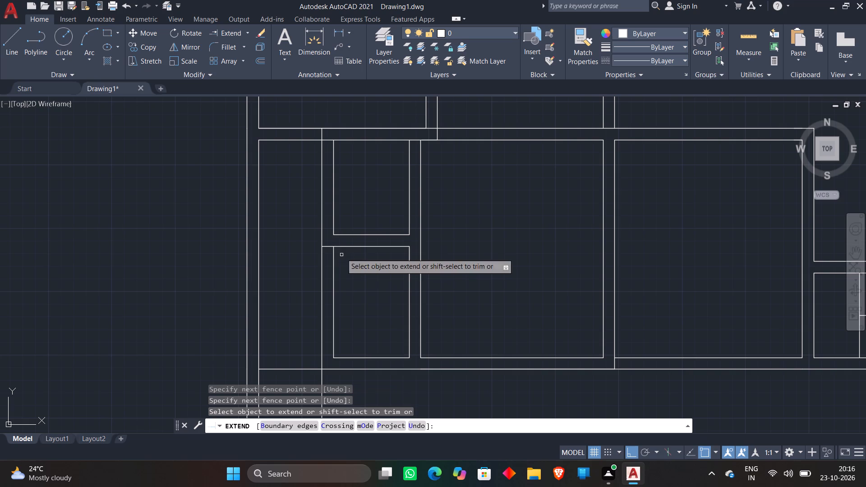
pyautogui.click(330, 246)
pyautogui.press('Escape')
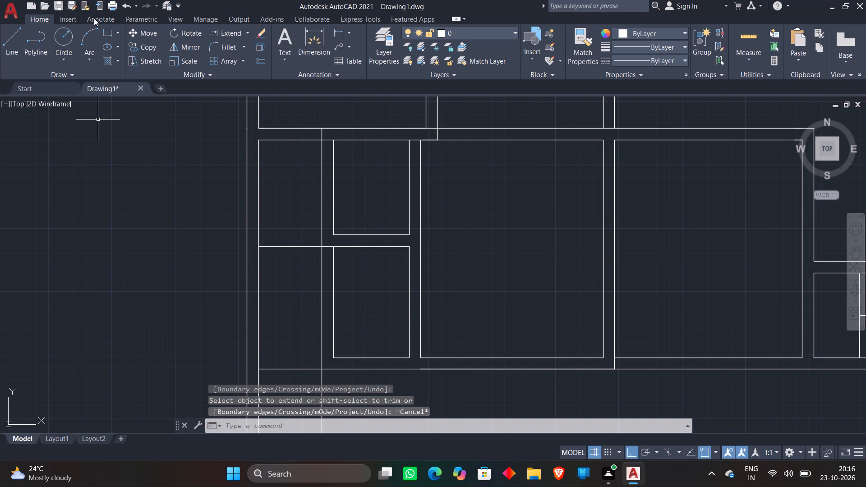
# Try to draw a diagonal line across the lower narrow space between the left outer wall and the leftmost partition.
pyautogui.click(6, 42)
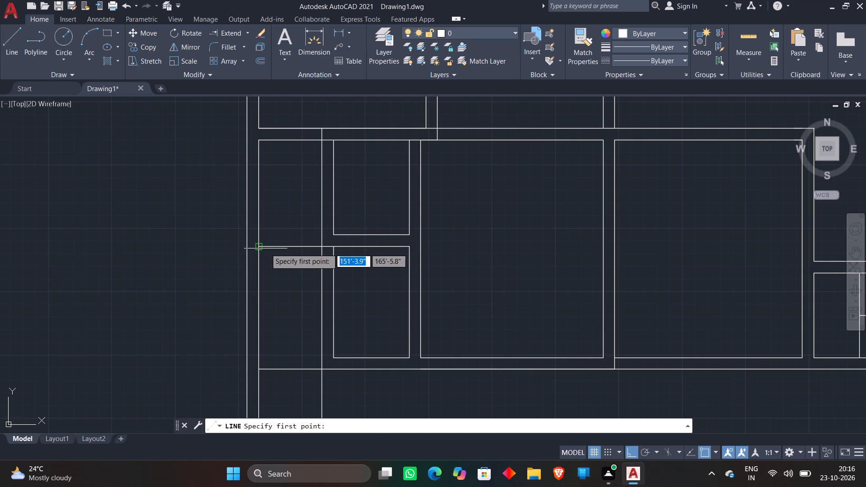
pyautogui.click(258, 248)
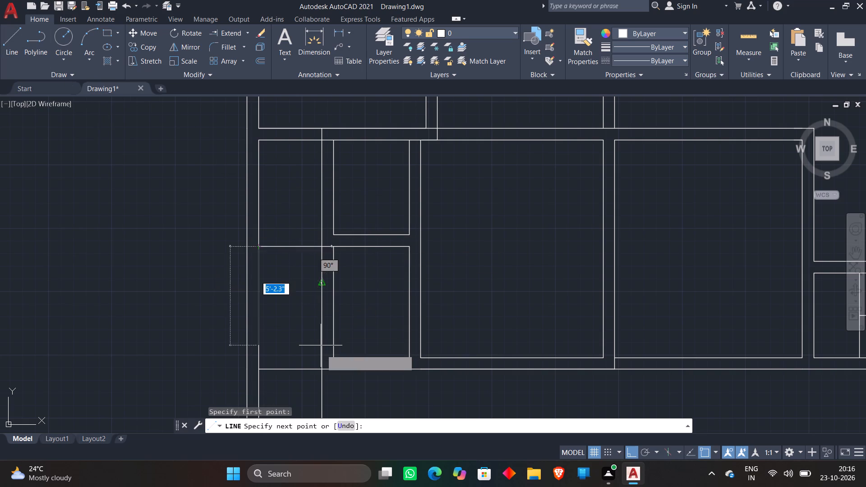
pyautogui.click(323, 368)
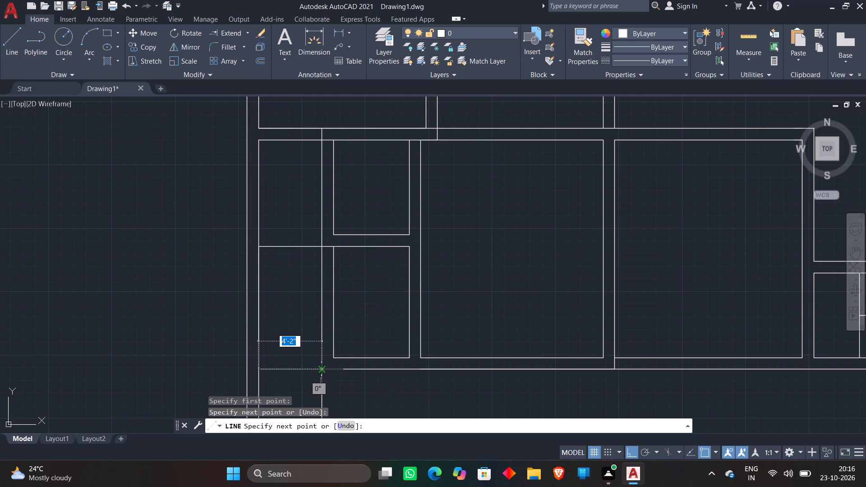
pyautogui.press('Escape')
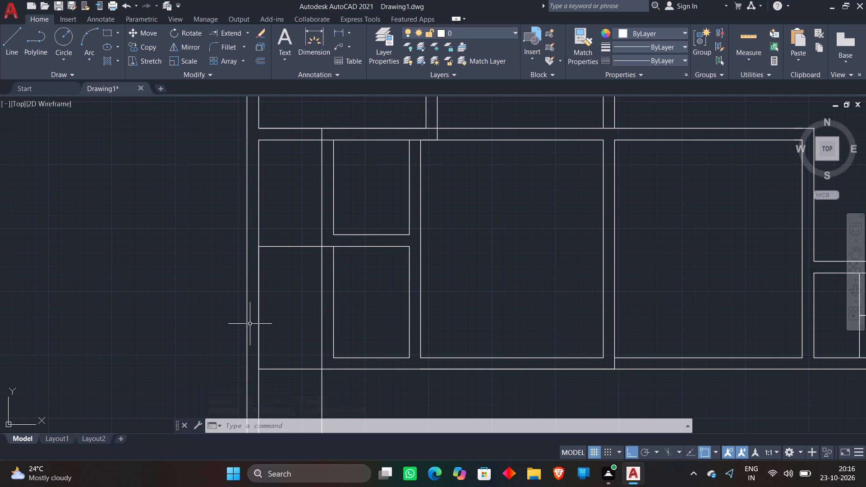
# Draw two crossing diagonal lines from corner to corner across the lower narrow space beside the left outer wall.
pyautogui.scroll(-2, 178, 347)
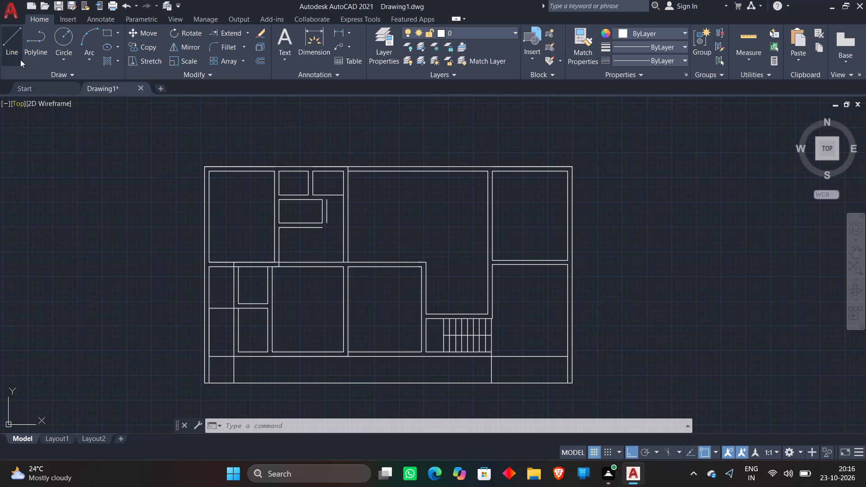
pyautogui.click(8, 38)
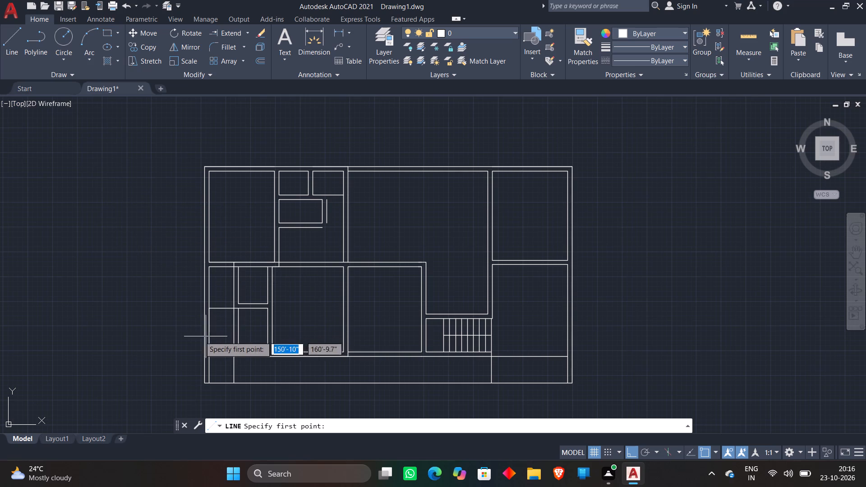
pyautogui.moveTo(179, 333); pyautogui.dragTo(167, 285, button='middle')
pyautogui.scroll(3, 184, 263)
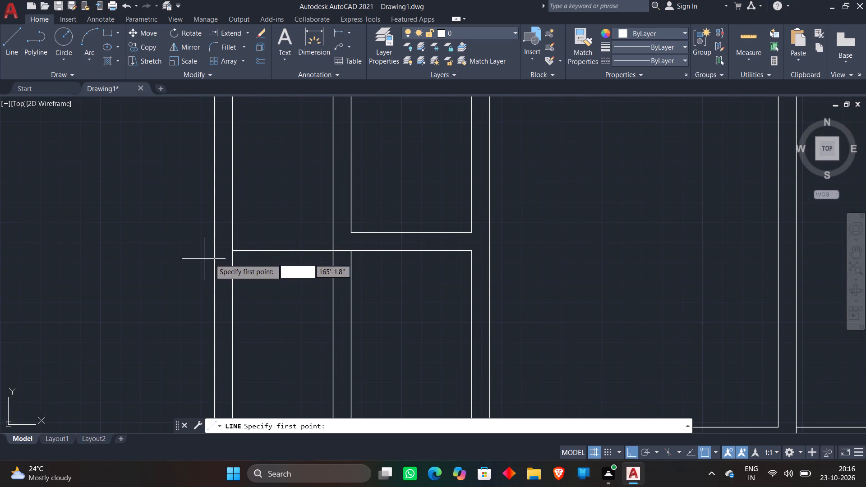
pyautogui.click(227, 250)
pyautogui.scroll(-1, 267, 309)
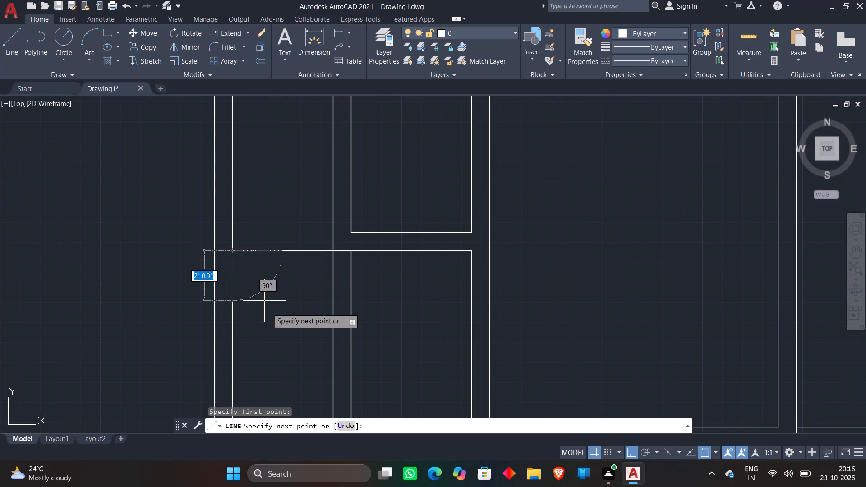
pyautogui.moveTo(266, 312); pyautogui.dragTo(283, 234, button='middle')
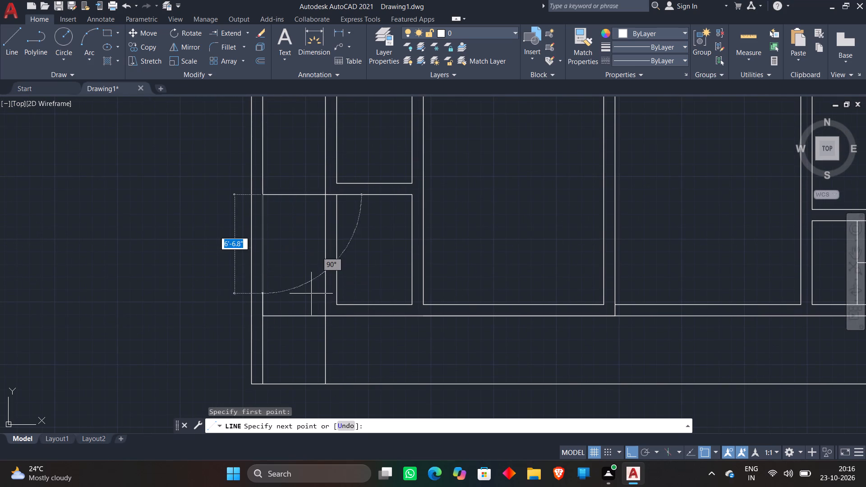
pyautogui.click(329, 318)
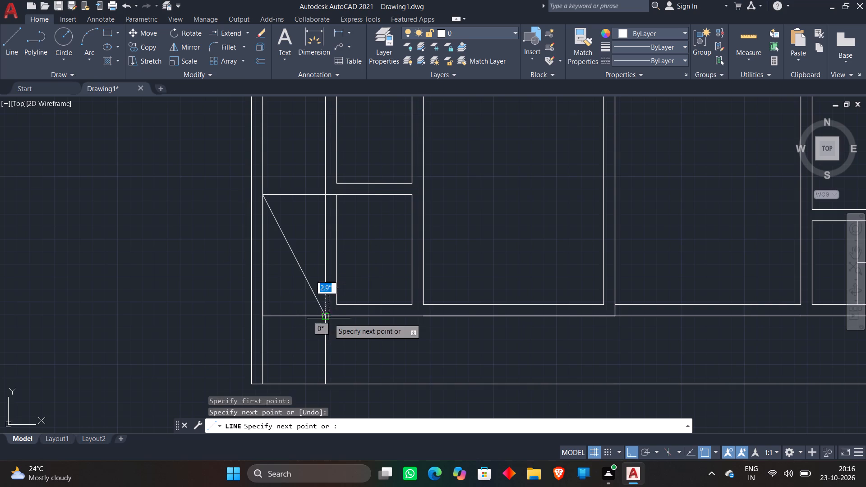
pyautogui.press('Escape')
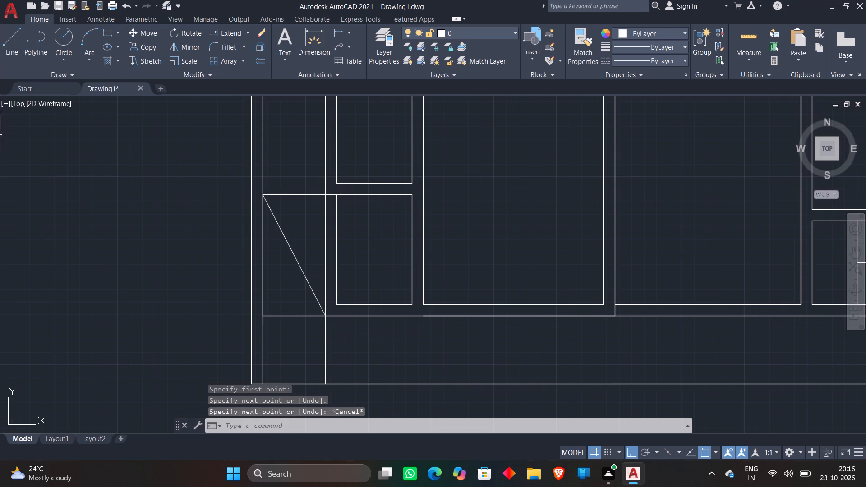
pyautogui.click(8, 41)
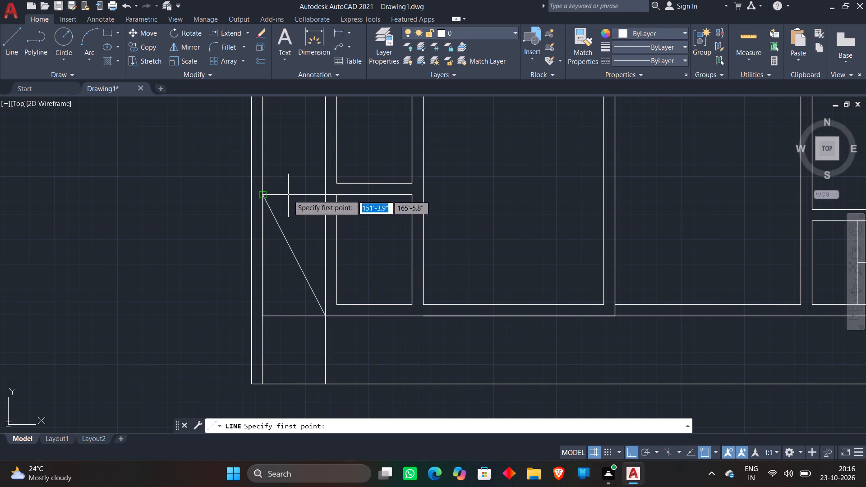
pyautogui.click(324, 196)
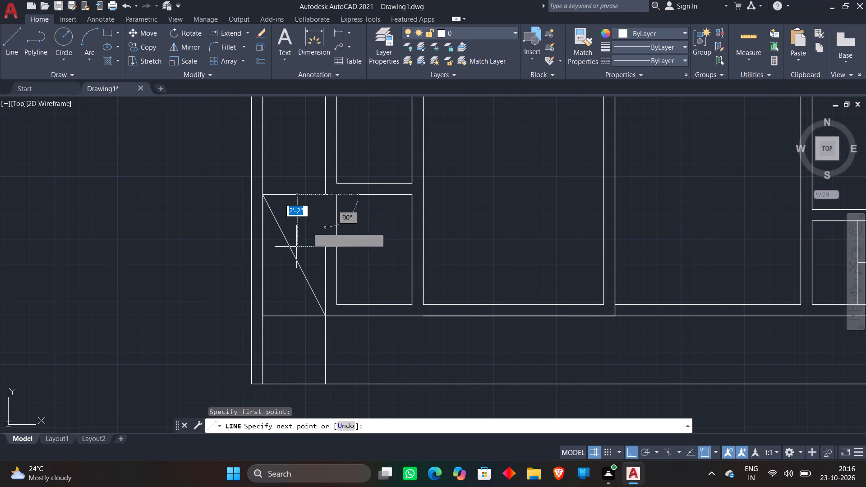
pyautogui.click(265, 310)
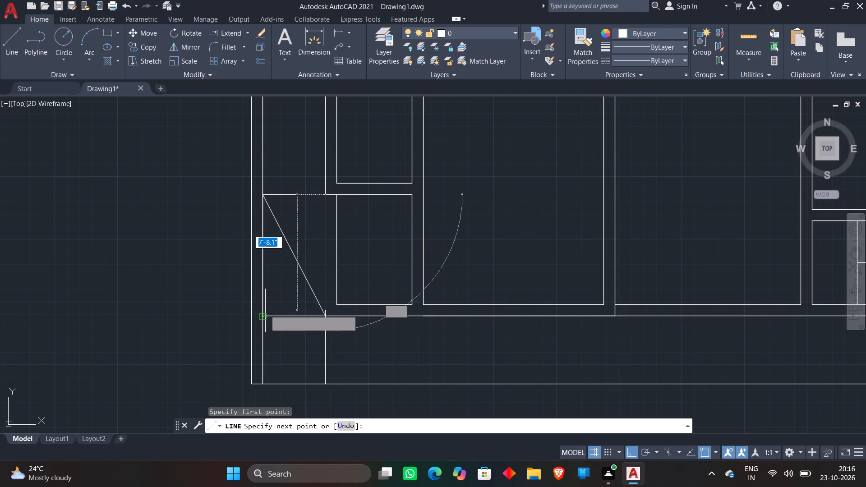
pyautogui.press('Escape')
# Extend the upper line of the wall between the two small left rooms across the partition to the left outer wall's inner line.
pyautogui.moveTo(299, 241); pyautogui.dragTo(296, 313, button='middle')
pyautogui.scroll(2, 299, 282)
pyautogui.write('EX')
pyautogui.press('space')
pyautogui.click(388, 220)
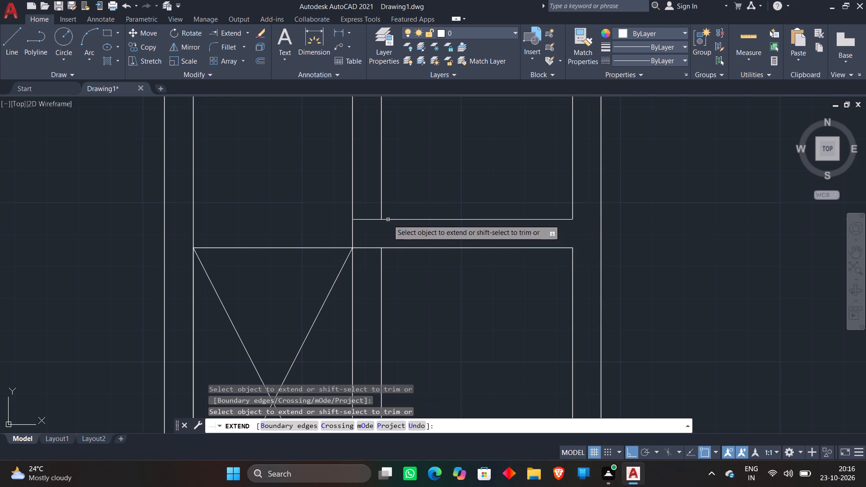
pyautogui.click(364, 218)
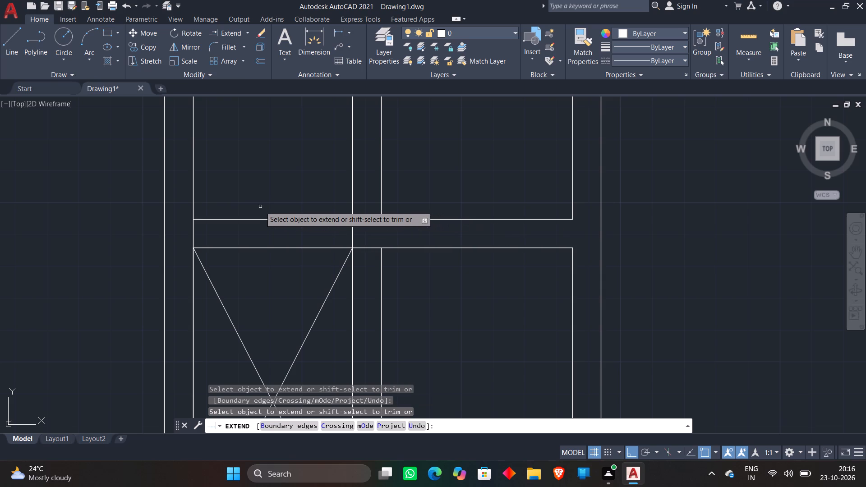
pyautogui.press('Escape')
# Extend the left outer wall's inner line down across the end of the horizontal wall above the small left rooms.
pyautogui.scroll(-1, 260, 207)
pyautogui.moveTo(260, 207); pyautogui.dragTo(258, 309, button='middle')
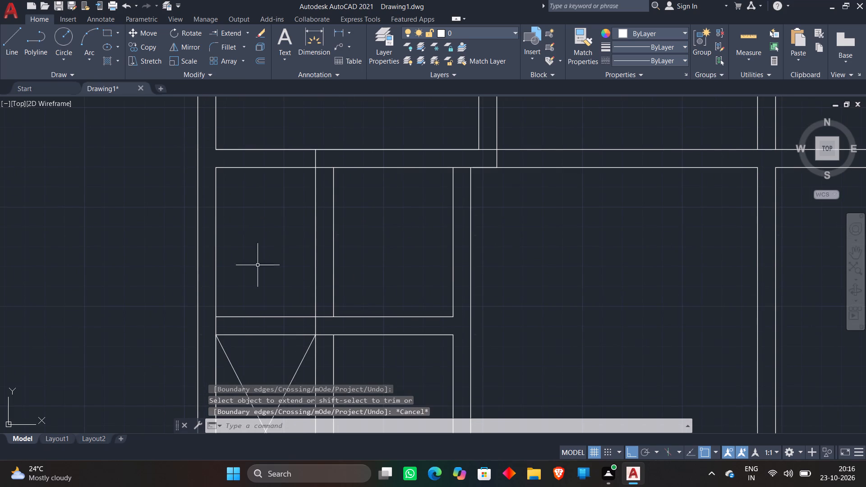
pyautogui.moveTo(252, 224); pyautogui.dragTo(243, 306, button='middle')
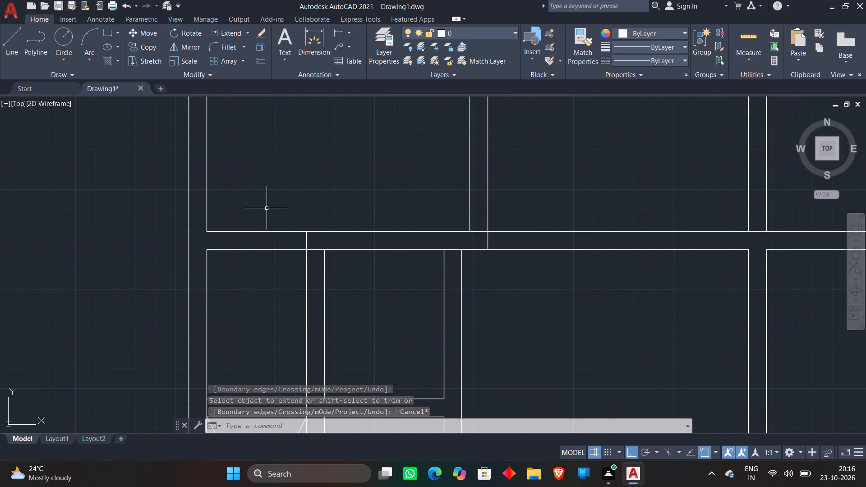
pyautogui.write('EX')
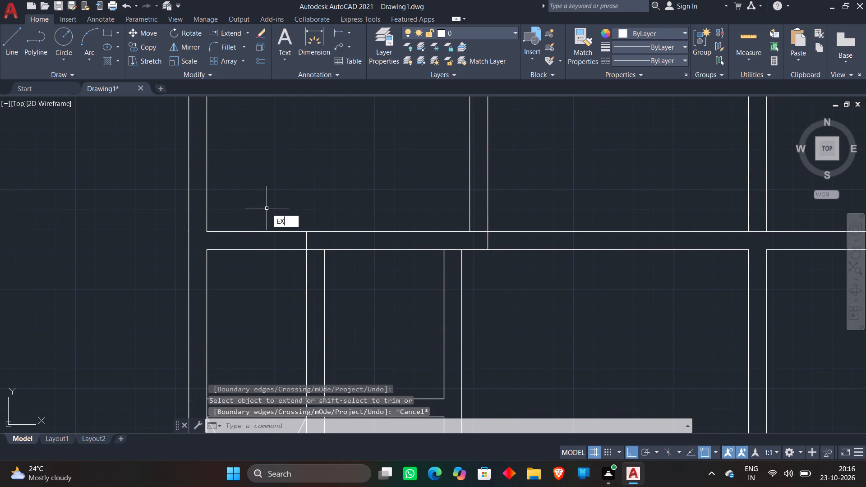
pyautogui.press('space')
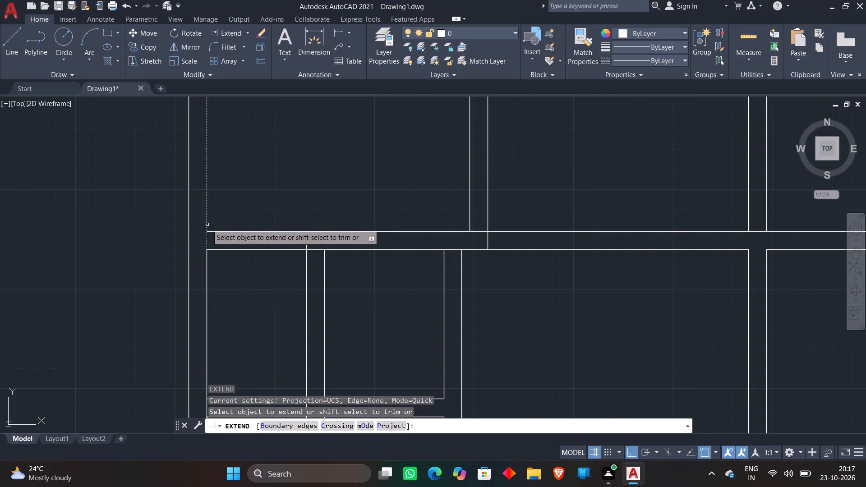
pyautogui.click(207, 225)
pyautogui.press('Escape')
# Trim both lines of the horizontal wall above the small rooms between the left outer wall and the leftmost partition.
pyautogui.press('t')
pyautogui.write('R')
pyautogui.press('space')
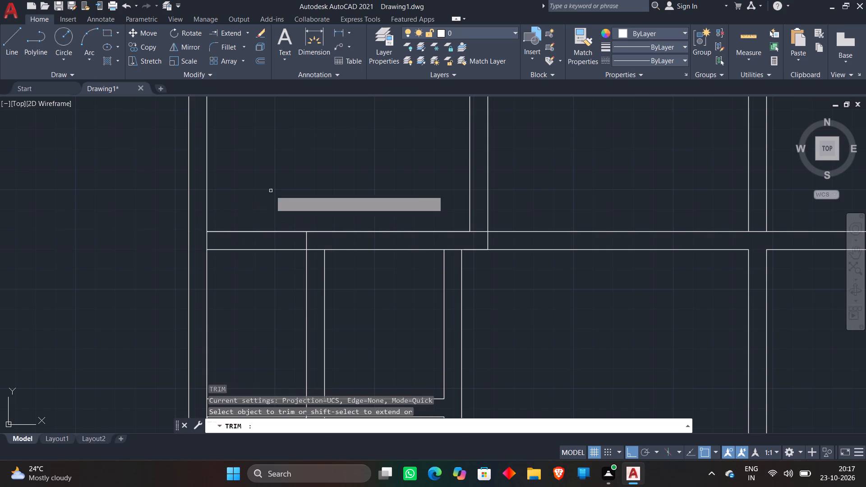
pyautogui.click(266, 195)
pyautogui.click(258, 275)
pyautogui.scroll(-2, 299, 195)
pyautogui.scroll(2, 304, 204)
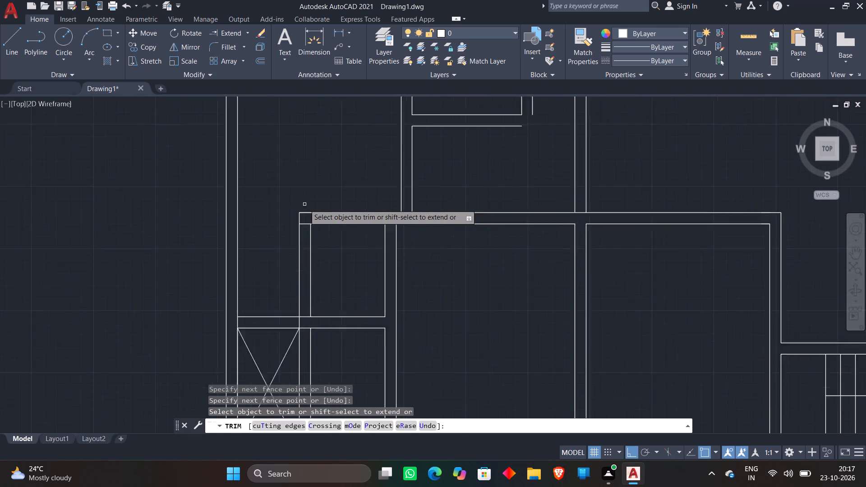
pyautogui.press('Escape')
# Offset the left outer wall's inner line 3" inward into the narrow space.
pyautogui.scroll(-3, 335, 162)
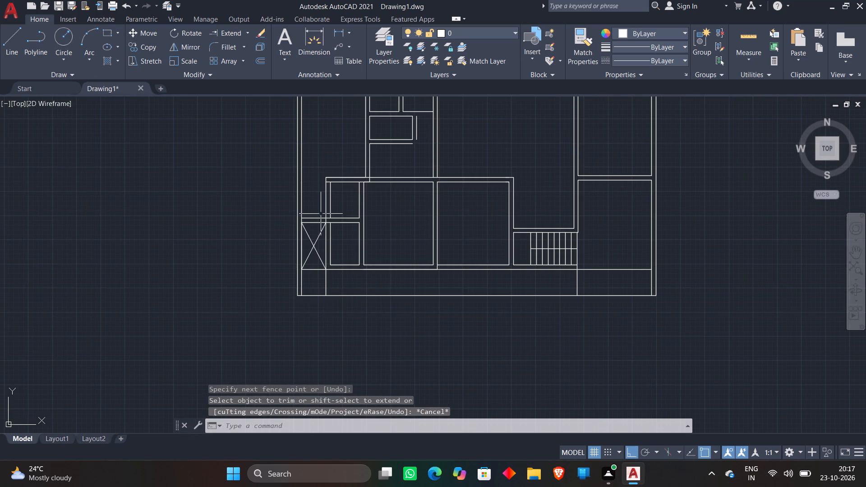
pyautogui.scroll(2, 316, 208)
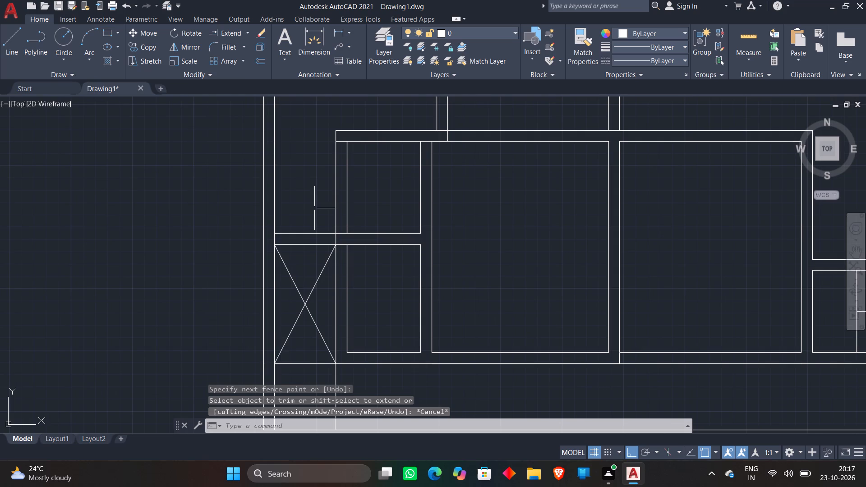
pyautogui.press('o')
pyautogui.press('Return')
pyautogui.write('3"')
pyautogui.press('Return')
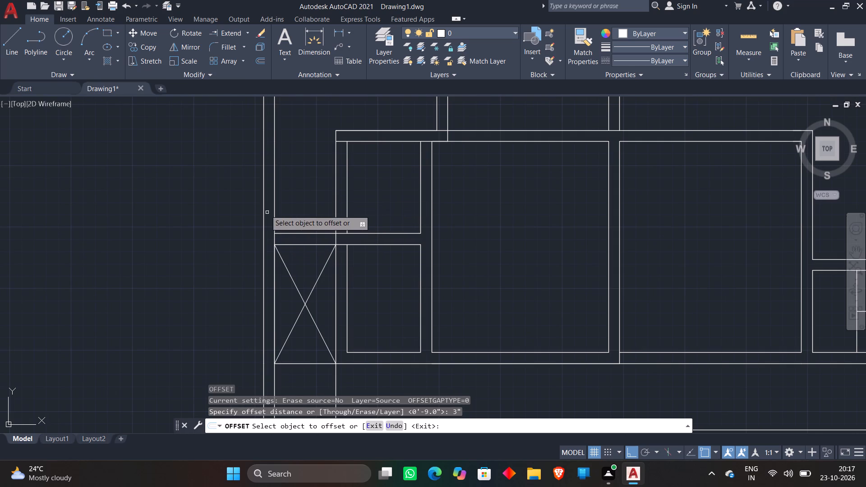
pyautogui.click(274, 203)
pyautogui.click(311, 190)
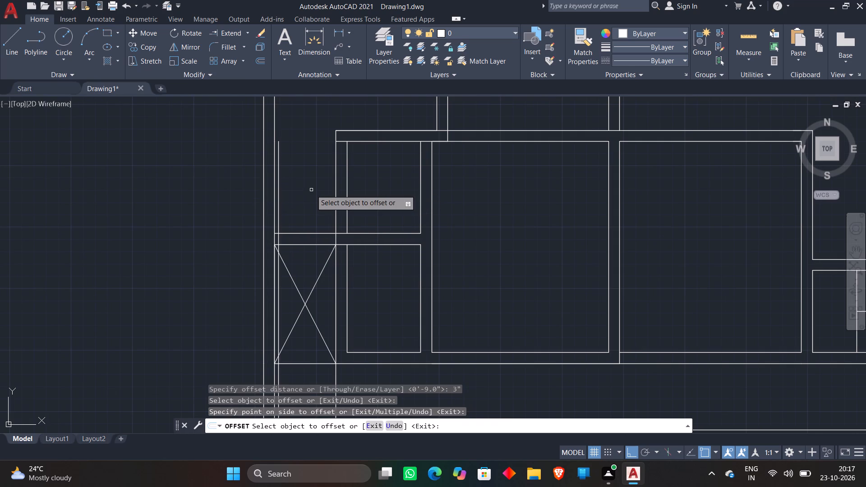
pyautogui.press('Escape')
# Trim the 3" offset line in the bottom strip and in the bottom corner of the crossed space up to the diagonal.
pyautogui.write('TR')
pyautogui.press('space')
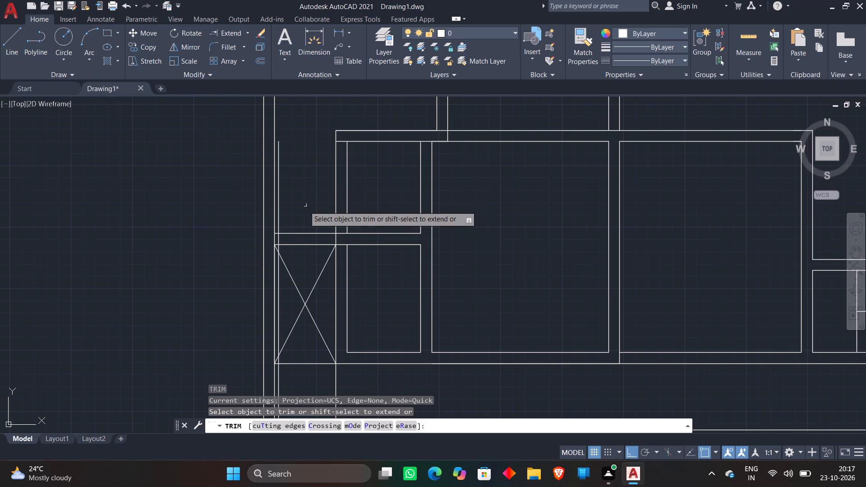
pyautogui.scroll(1, 304, 207)
pyautogui.moveTo(304, 207); pyautogui.dragTo(296, 122, button='middle')
pyautogui.scroll(-2, 300, 189)
pyautogui.scroll(2, 287, 281)
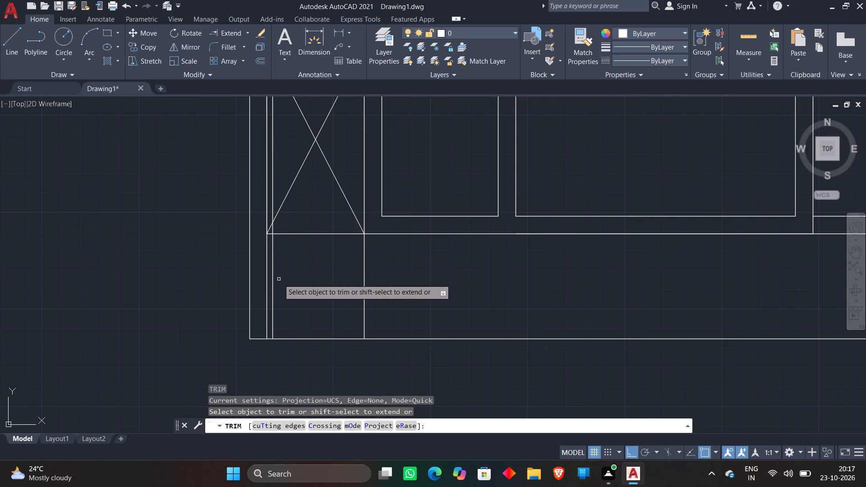
pyautogui.click(272, 271)
pyautogui.scroll(3, 259, 213)
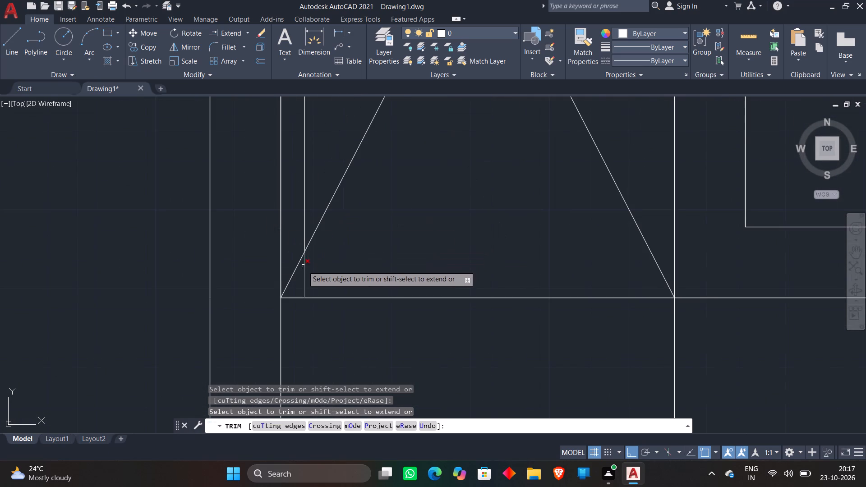
pyautogui.click(304, 266)
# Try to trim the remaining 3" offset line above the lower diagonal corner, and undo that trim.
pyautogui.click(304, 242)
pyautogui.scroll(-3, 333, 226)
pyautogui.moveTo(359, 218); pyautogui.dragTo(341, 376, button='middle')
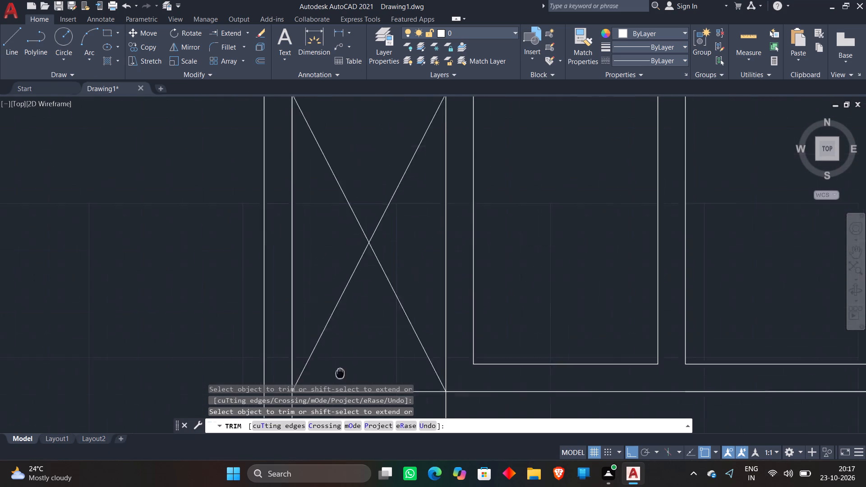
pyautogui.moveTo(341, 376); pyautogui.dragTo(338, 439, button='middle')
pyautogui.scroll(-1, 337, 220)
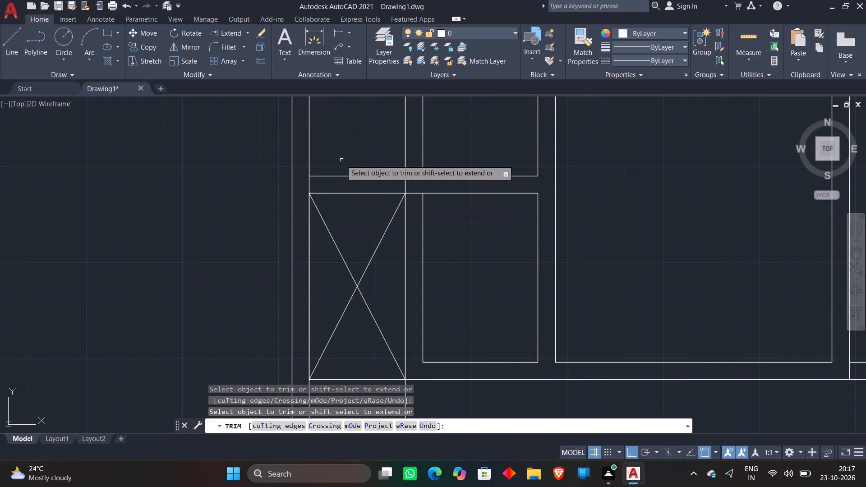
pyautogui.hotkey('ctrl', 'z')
# Trim the rest of the 3" offset line inside the crossed space, up to the lower line of the wall above it.
pyautogui.scroll(-3, 364, 183)
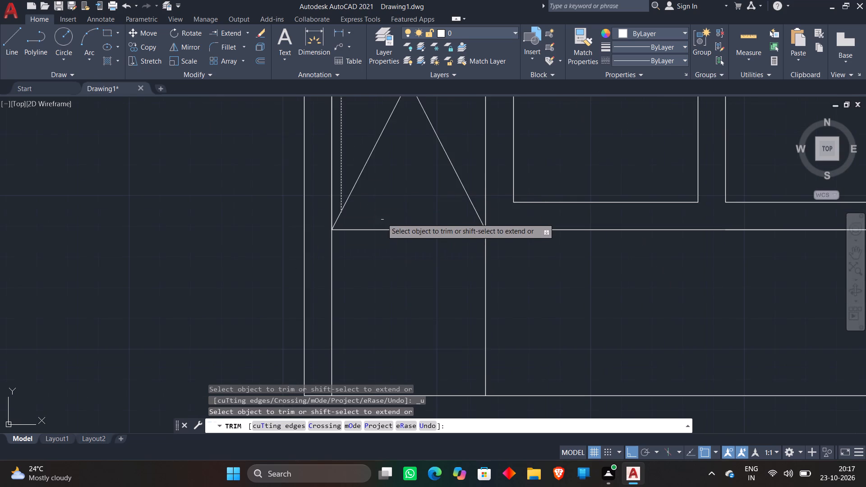
pyautogui.scroll(-2, 382, 218)
pyautogui.moveTo(385, 123); pyautogui.dragTo(396, 208, button='middle')
pyautogui.scroll(3, 383, 186)
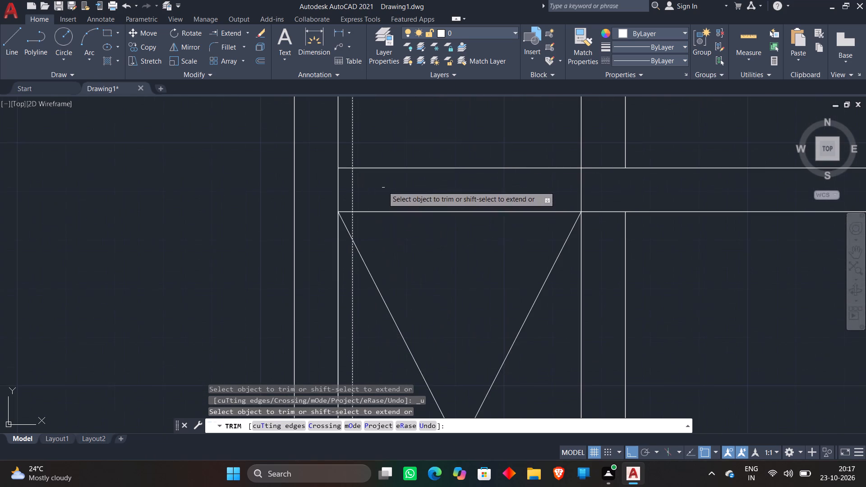
pyautogui.click(352, 224)
pyautogui.scroll(-1, 374, 228)
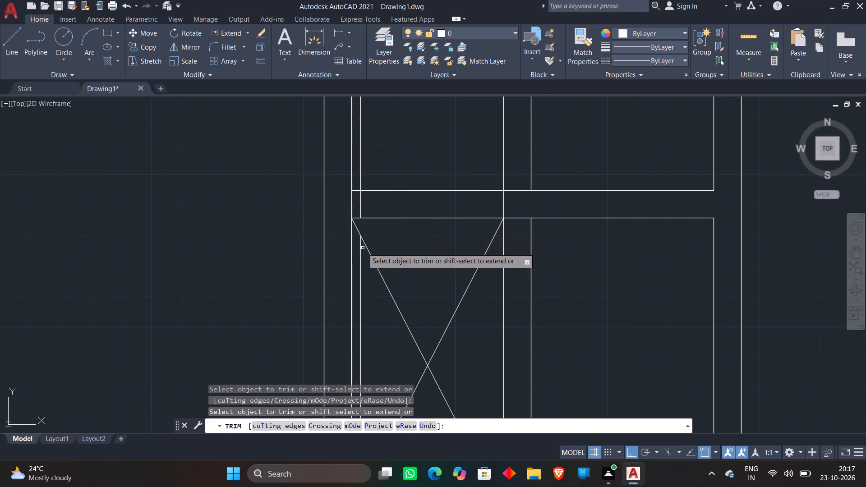
pyautogui.click(360, 252)
pyautogui.scroll(-3, 375, 244)
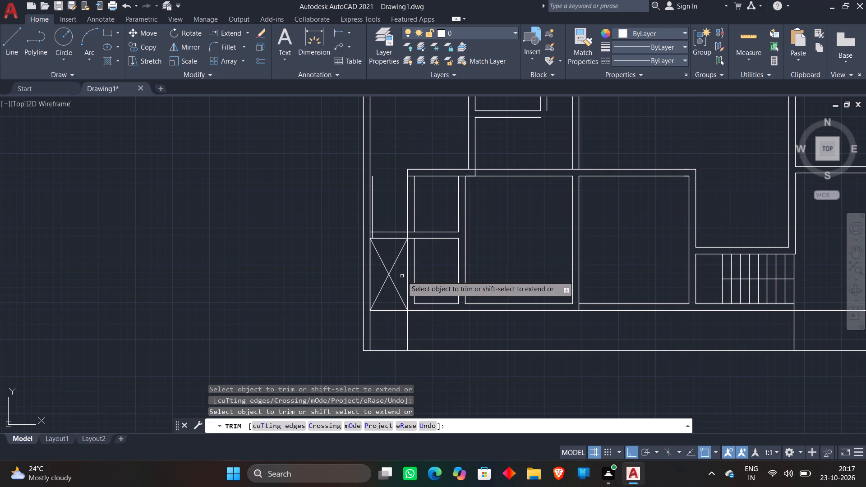
pyautogui.press('Escape')
# Trim the left outer wall's inner line between the two lines of the wall above the crossed space.
pyautogui.scroll(2, 392, 219)
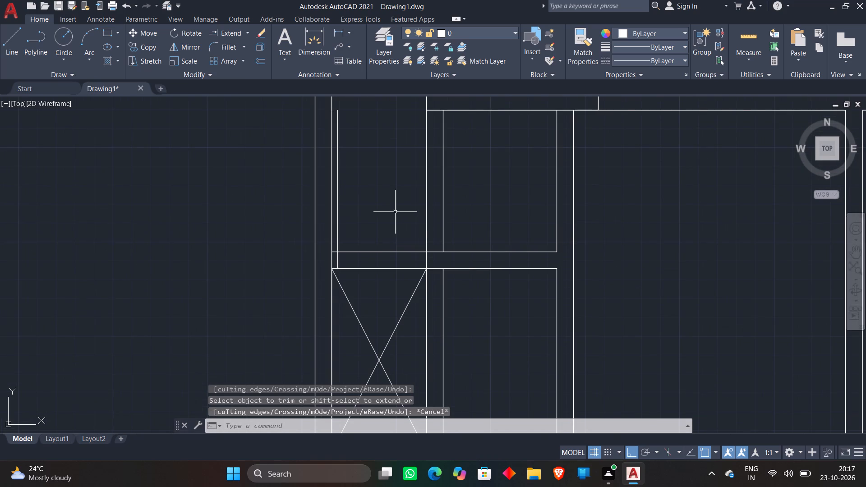
pyautogui.write('TR')
pyautogui.press('space')
pyautogui.scroll(4, 321, 243)
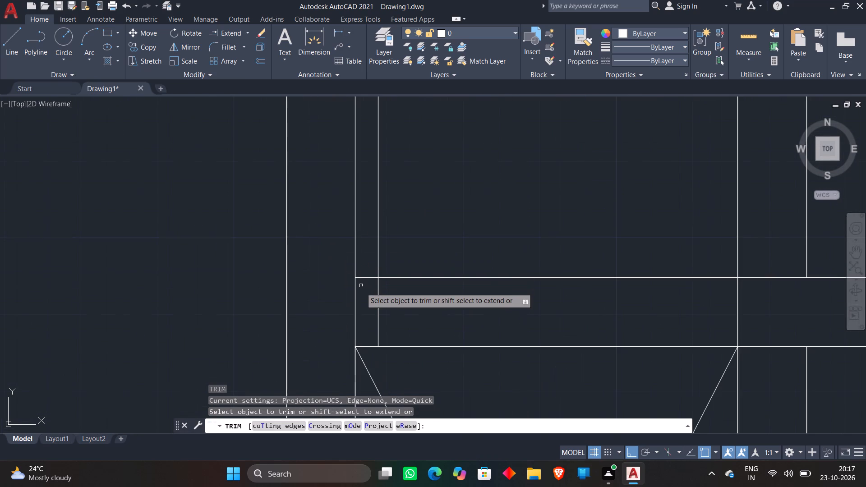
pyautogui.click(360, 292)
pyautogui.click(348, 297)
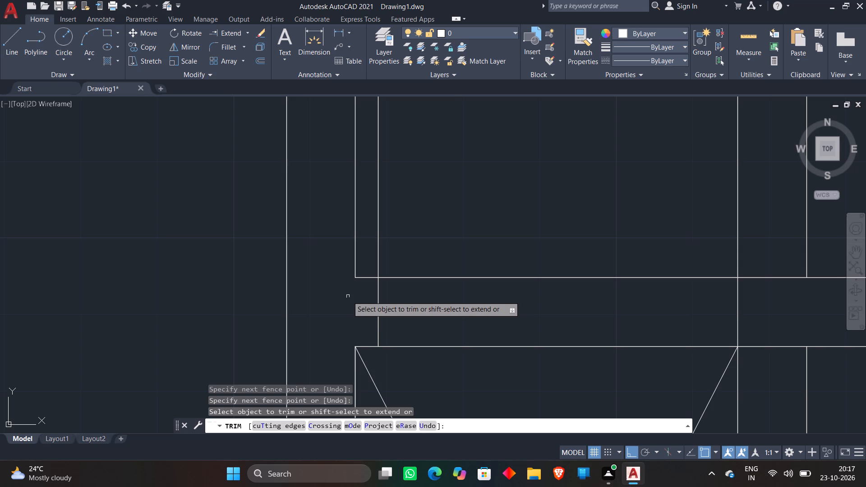
pyautogui.press('Escape')
# Offset the short 3" line 2' towards the leftmost partition to set the door opening's width.
pyautogui.scroll(-3, 437, 241)
pyautogui.moveTo(446, 220); pyautogui.dragTo(375, 306, button='middle')
pyautogui.press('o')
pyautogui.press('Return')
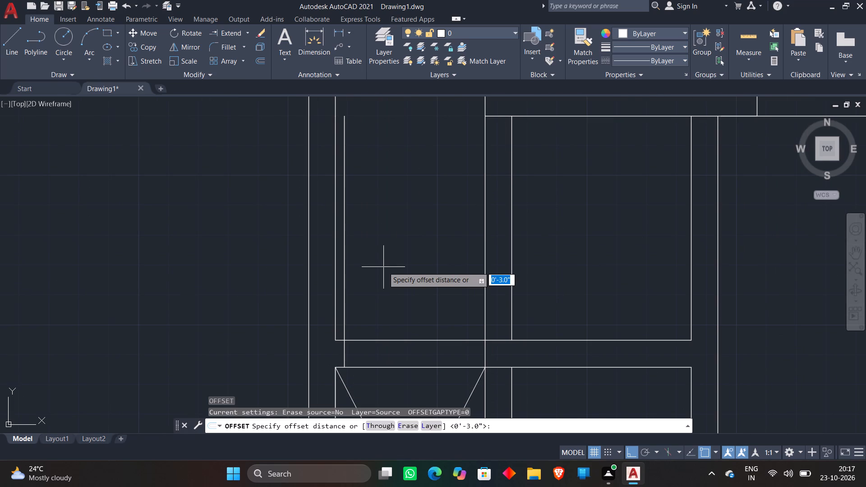
pyautogui.write("2'")
pyautogui.press('Return')
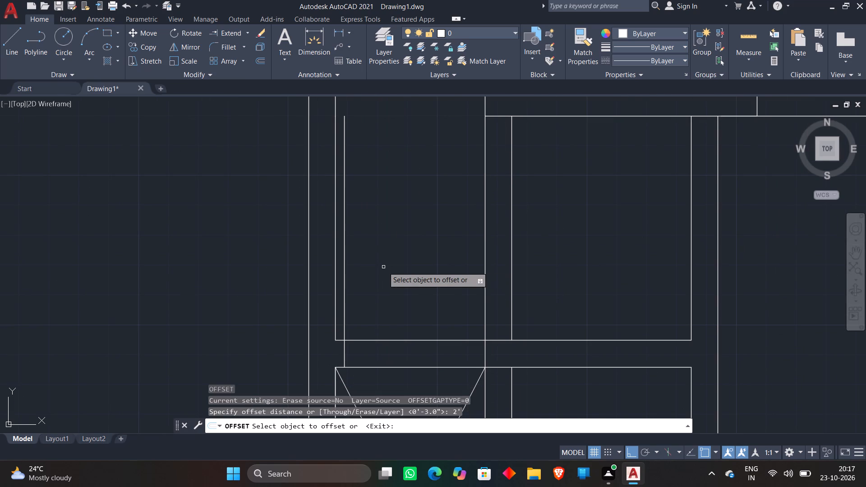
pyautogui.click(344, 320)
pyautogui.click(448, 298)
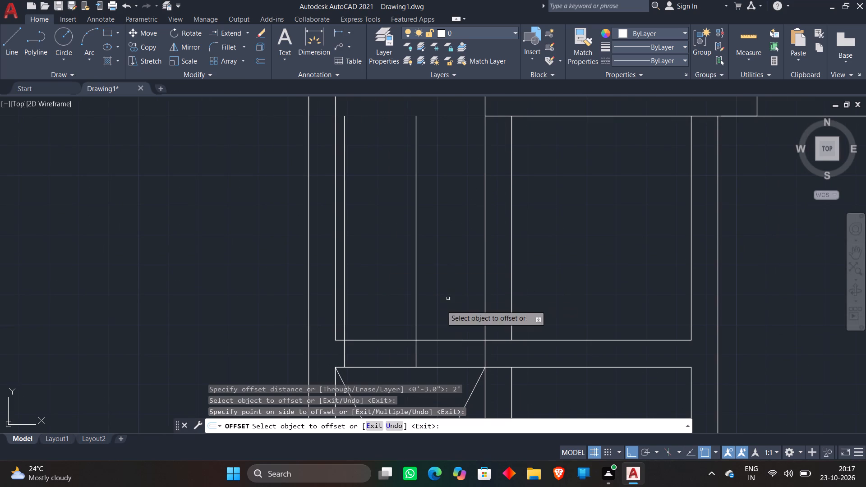
# Offset the upper line of the wall above the crossed space 2' upward.
pyautogui.click(401, 340)
pyautogui.click(427, 245)
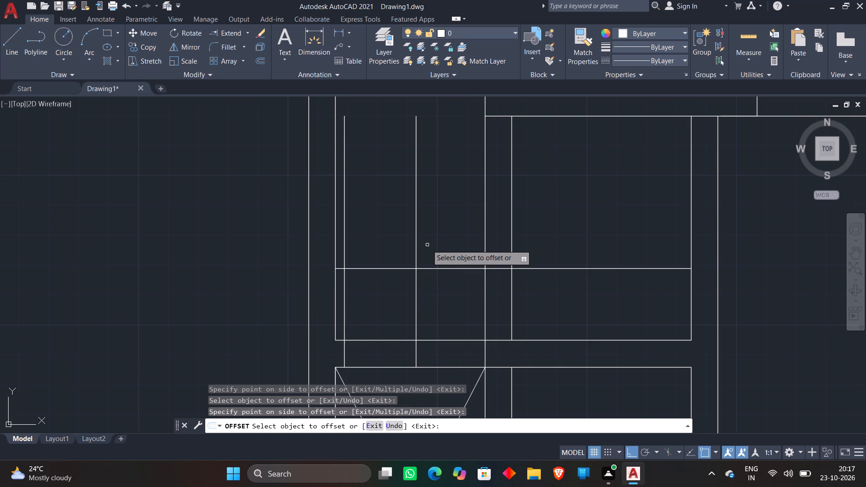
pyautogui.press('Escape')
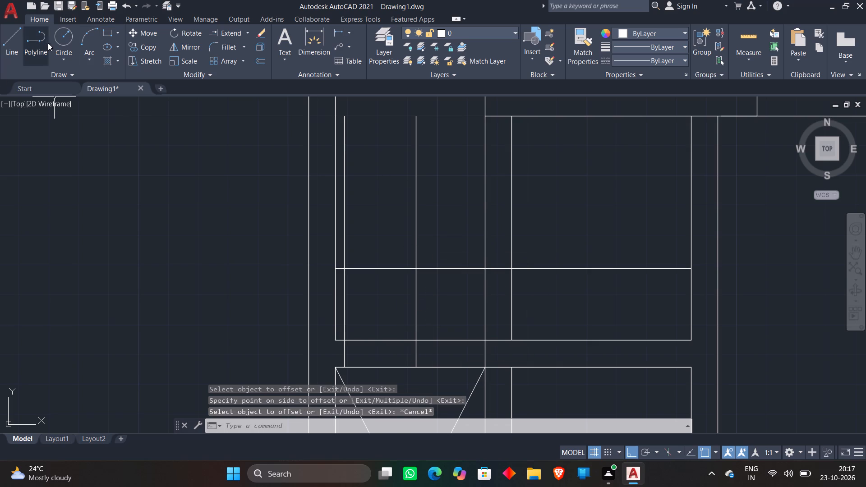
# Draw a start-end-direction door-swing arc from the 2' jamb line at the wall's upper line to the top of the 3" line's 2' leaf.
pyautogui.click(91, 59)
pyautogui.click(95, 197)
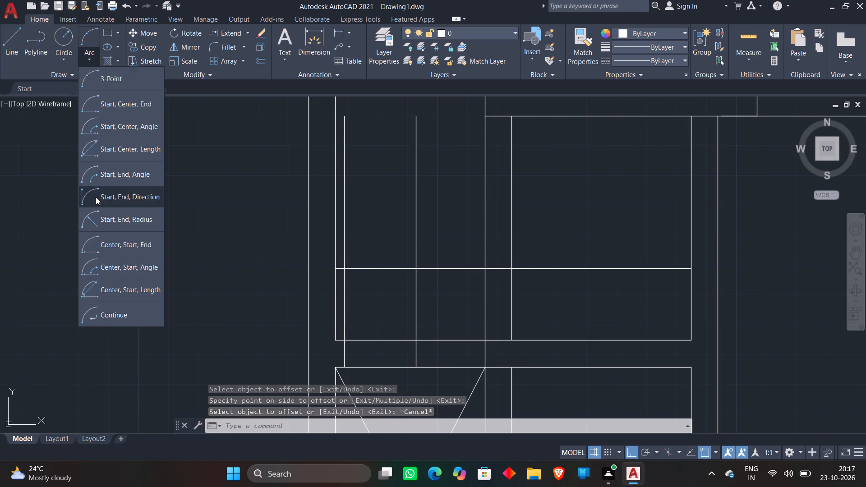
pyautogui.click(88, 35)
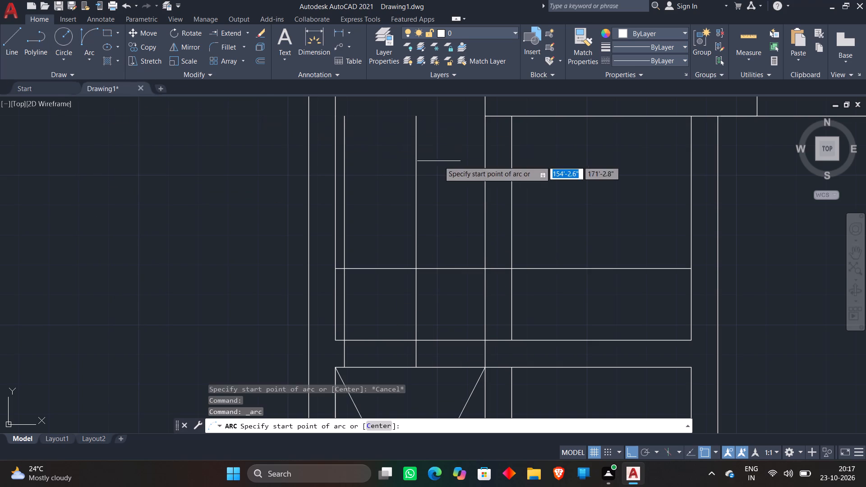
pyautogui.click(416, 342)
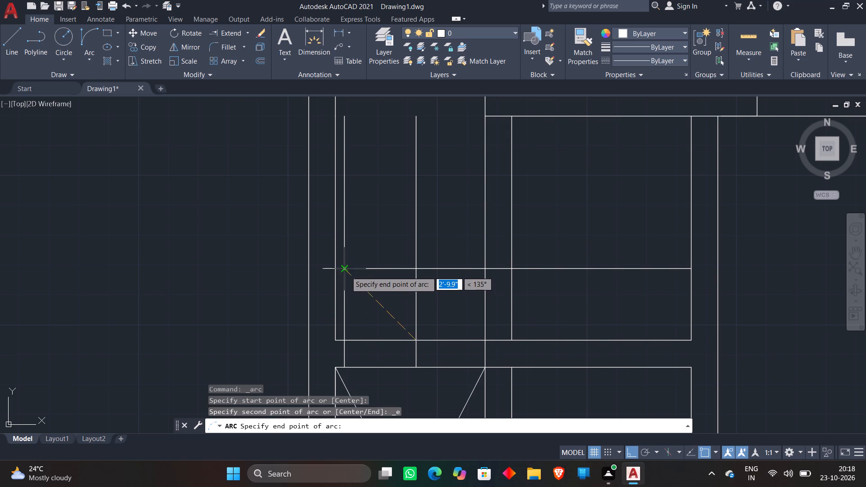
pyautogui.click(346, 271)
pyautogui.click(407, 199)
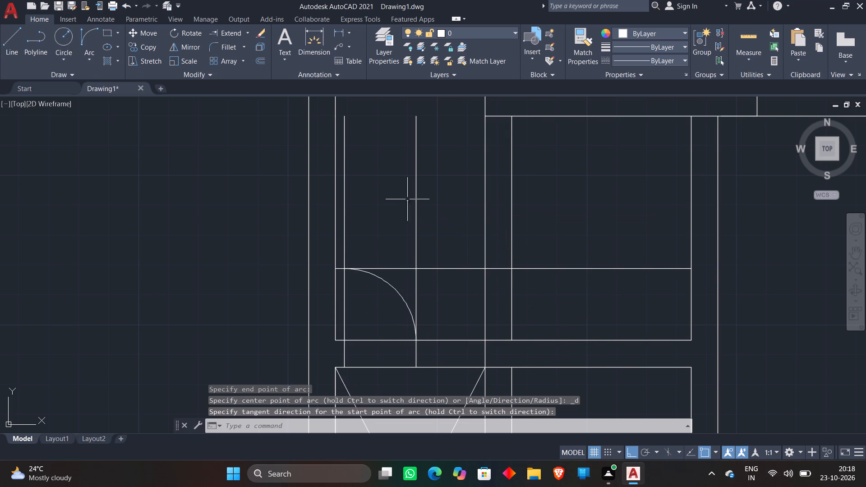
# Trim the extra guide lines around the door swing above the crossed space and both wall lines across its 2' opening.
pyautogui.click(248, 32)
pyautogui.click(243, 54)
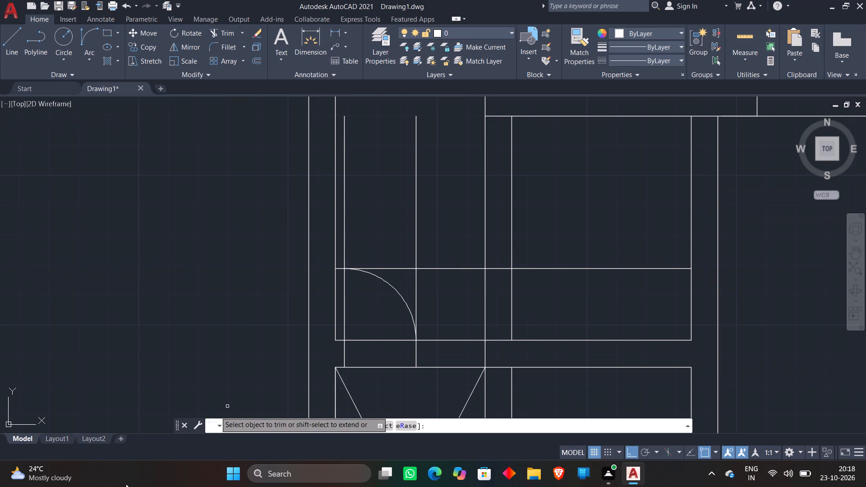
pyautogui.click(218, 34)
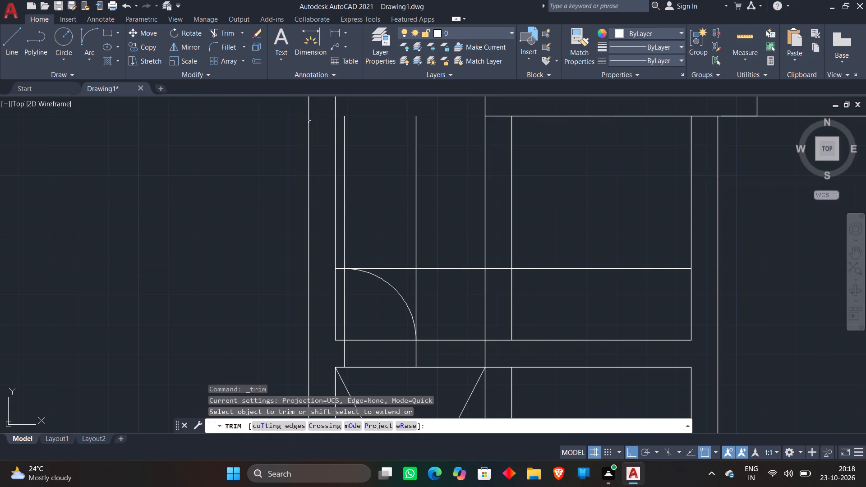
pyautogui.scroll(3, 353, 273)
pyautogui.click(292, 271)
pyautogui.click(319, 213)
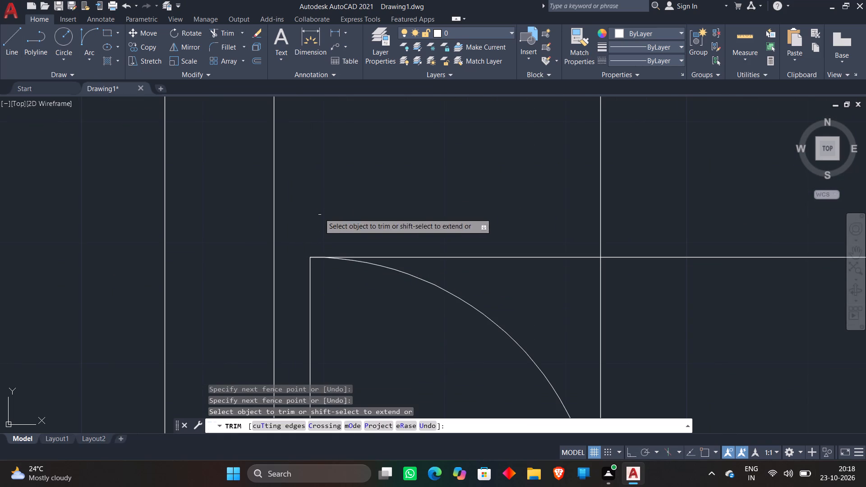
pyautogui.scroll(-4, 391, 184)
pyautogui.click(433, 163)
pyautogui.click(481, 211)
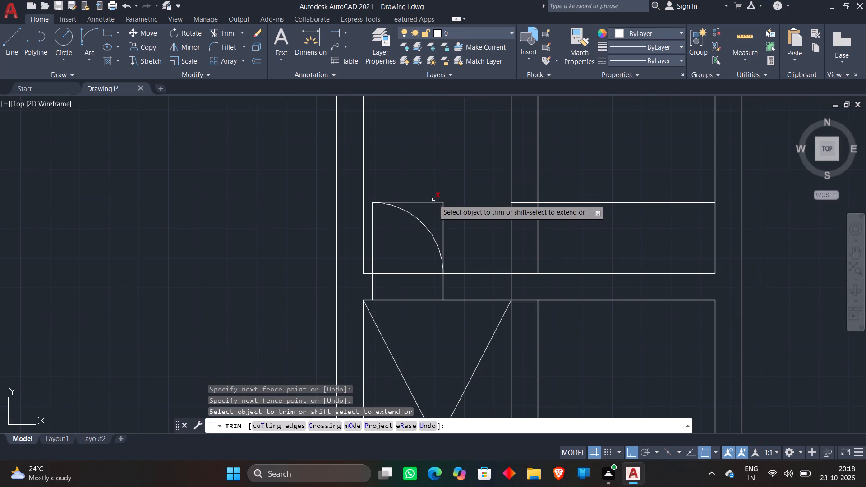
pyautogui.click(420, 194)
pyautogui.click(455, 229)
pyautogui.click(405, 260)
pyautogui.click(415, 315)
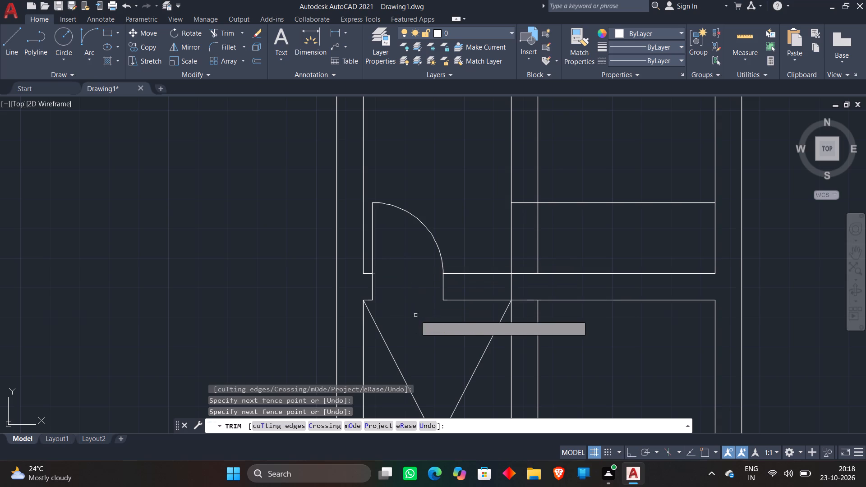
pyautogui.click(552, 204)
pyautogui.click(529, 203)
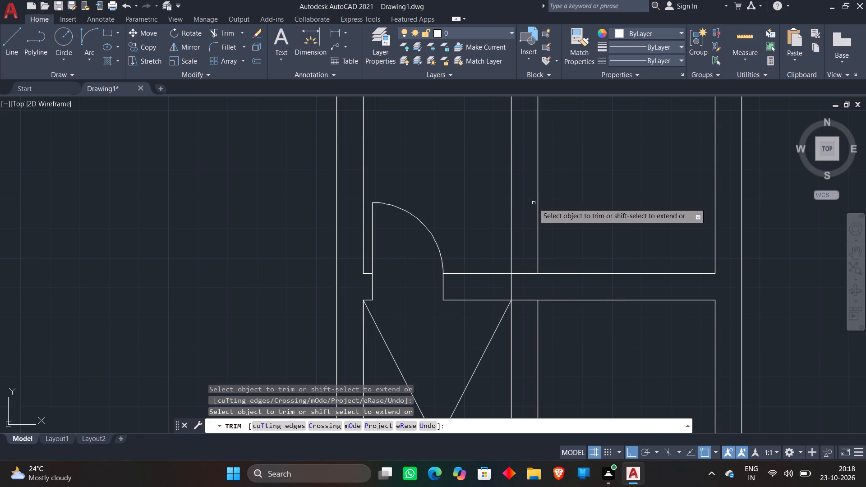
# Trim the line segments crossing the junction between the wall above the crossed space and the partition beside it.
pyautogui.scroll(-2, 572, 201)
pyautogui.moveTo(572, 201); pyautogui.dragTo(448, 273, button='middle')
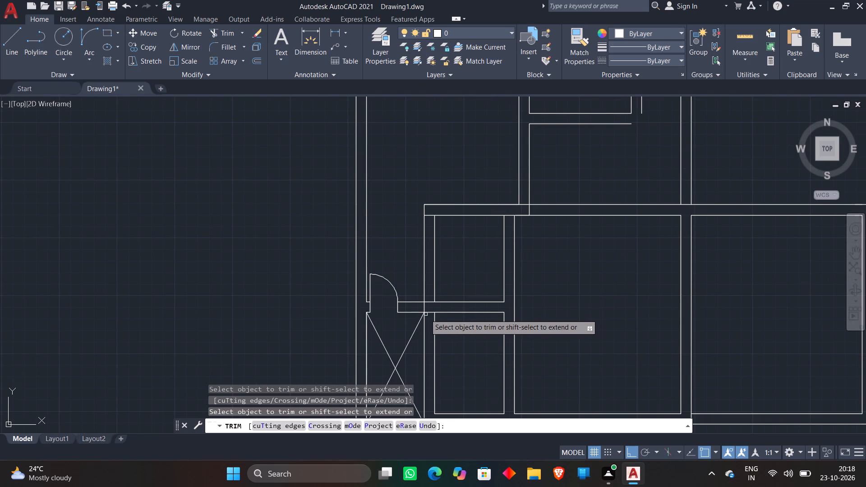
pyautogui.scroll(3, 421, 314)
pyautogui.click(415, 288)
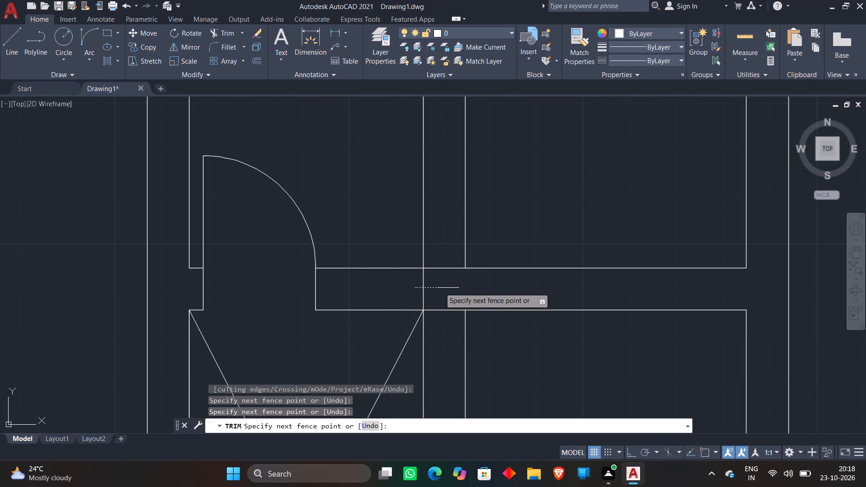
pyautogui.click(452, 287)
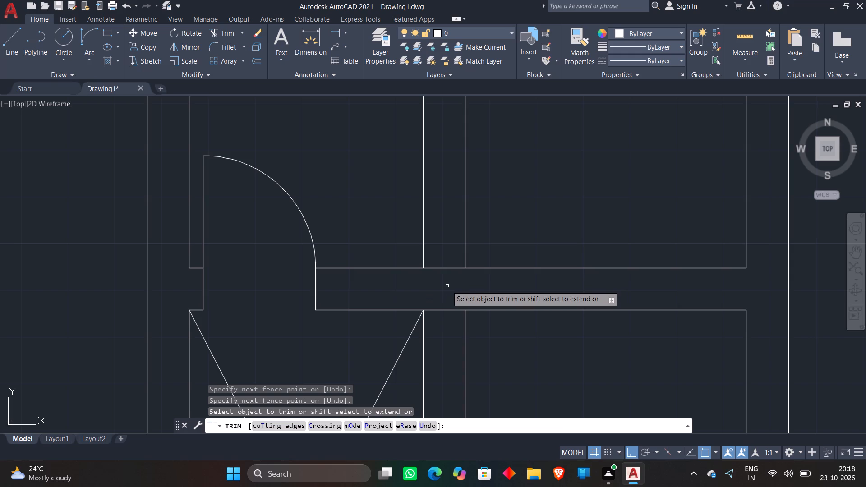
pyautogui.click(446, 290)
pyautogui.click(447, 348)
pyautogui.click(449, 252)
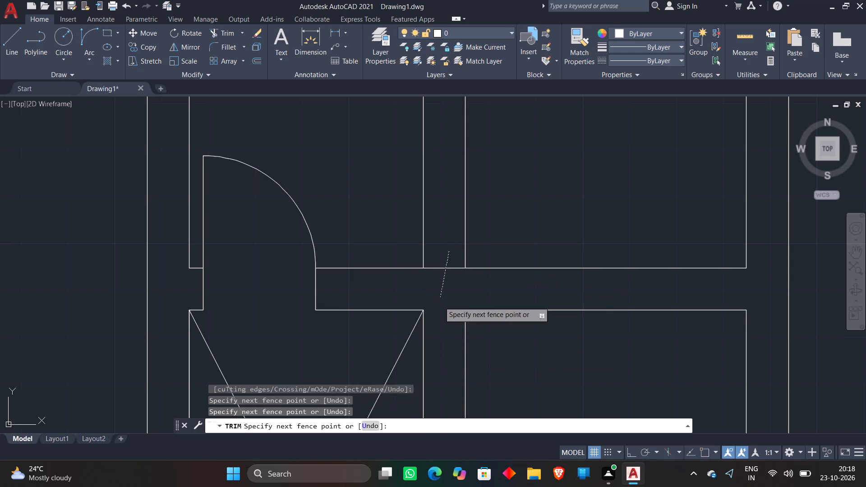
pyautogui.click(439, 302)
pyautogui.scroll(-3, 440, 289)
pyautogui.scroll(-2, 485, 218)
pyautogui.moveTo(485, 219); pyautogui.dragTo(470, 223, button='middle')
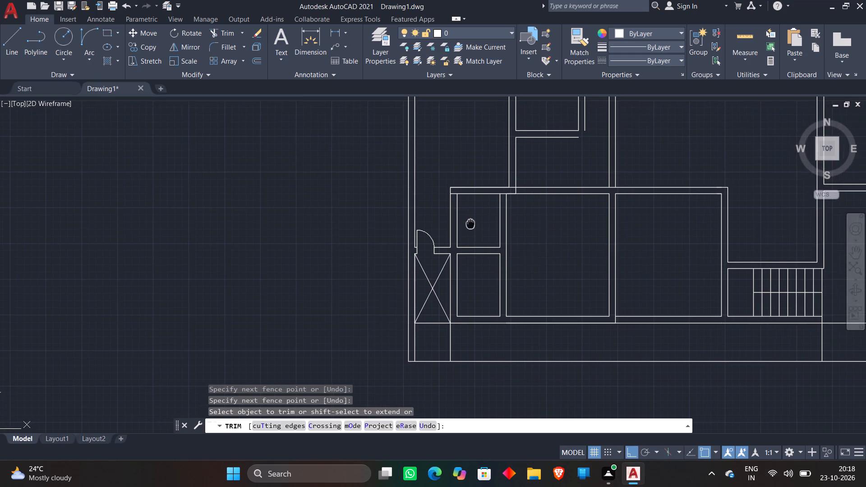
pyautogui.moveTo(470, 223); pyautogui.dragTo(434, 225, button='middle')
pyautogui.press('Escape')
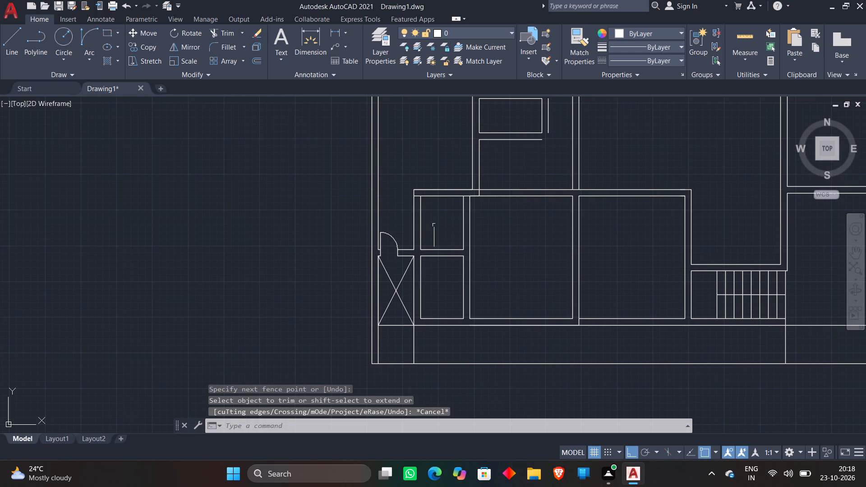
# Offset the long wall's lower line 3" down into the upper small room, and offset that 3" line another 2' down.
pyautogui.moveTo(435, 226); pyautogui.dragTo(410, 271, button='middle')
pyautogui.scroll(2, 407, 270)
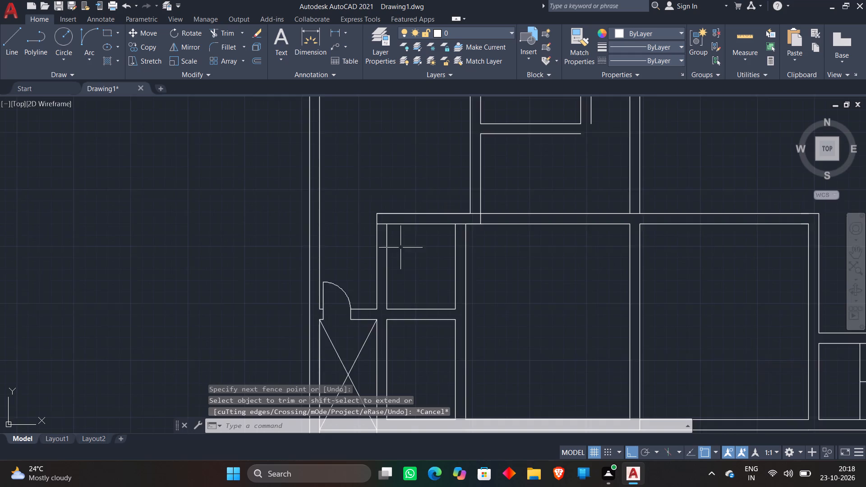
pyautogui.scroll(1, 401, 244)
pyautogui.press('o')
pyautogui.press('Return')
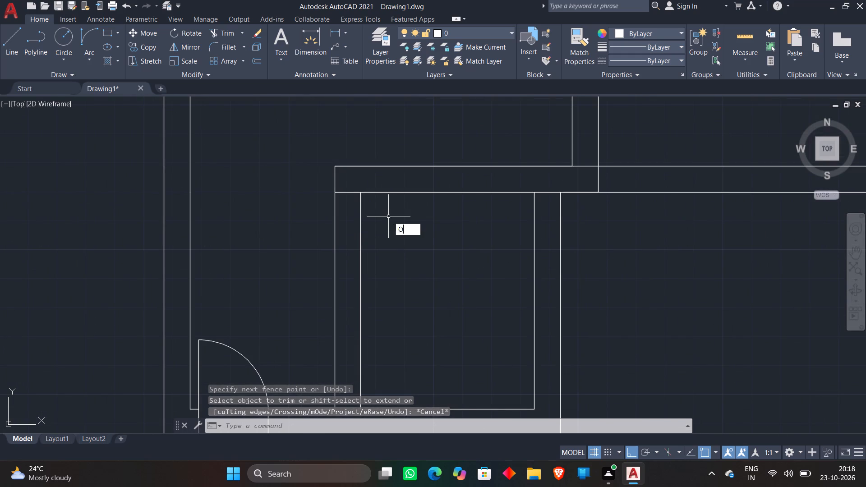
pyautogui.press('3')
pyautogui.hotkey('shift', '"')
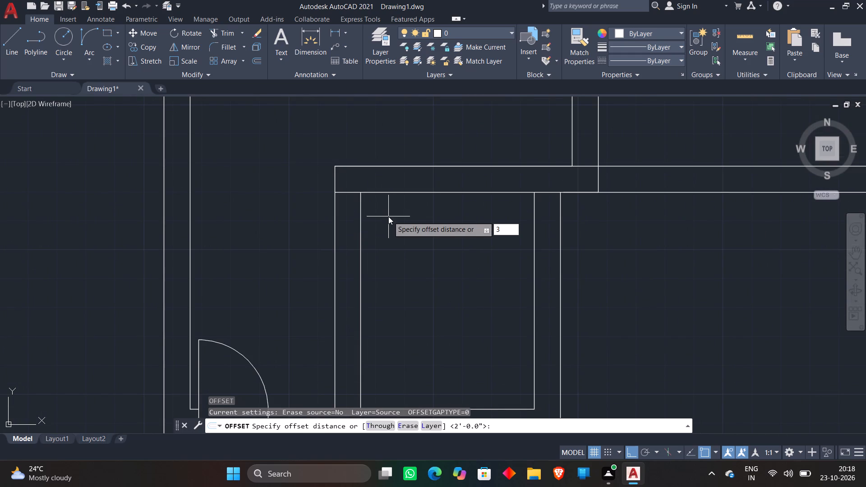
pyautogui.press('Return')
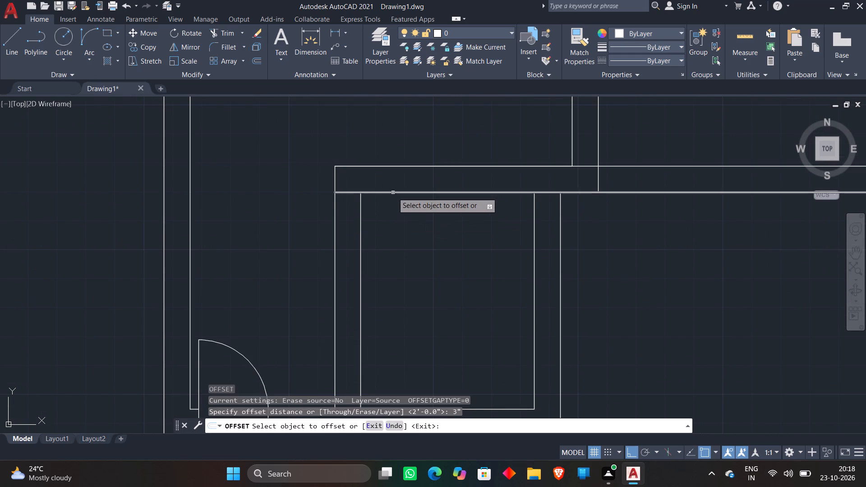
pyautogui.click(393, 193)
pyautogui.click(395, 226)
pyautogui.click(398, 201)
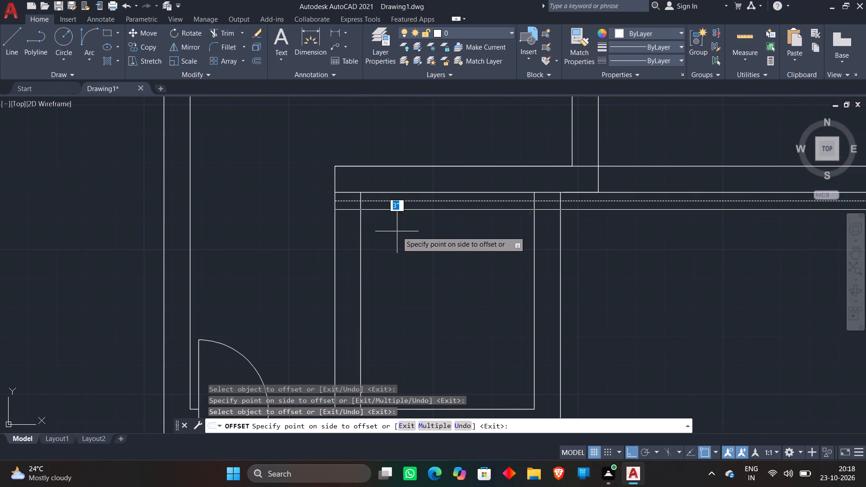
pyautogui.write("2'")
pyautogui.press('Return')
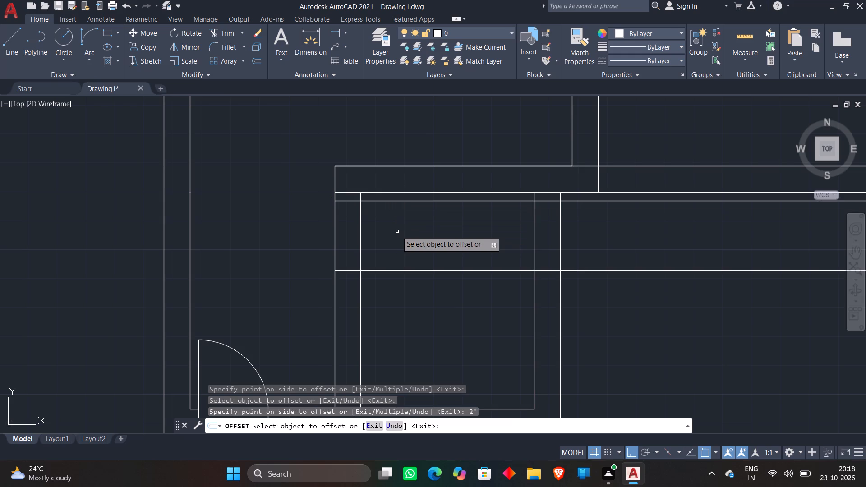
# Offset the inner line of the upper small room's left wall 2' into the room.
pyautogui.click(360, 255)
pyautogui.write("2'")
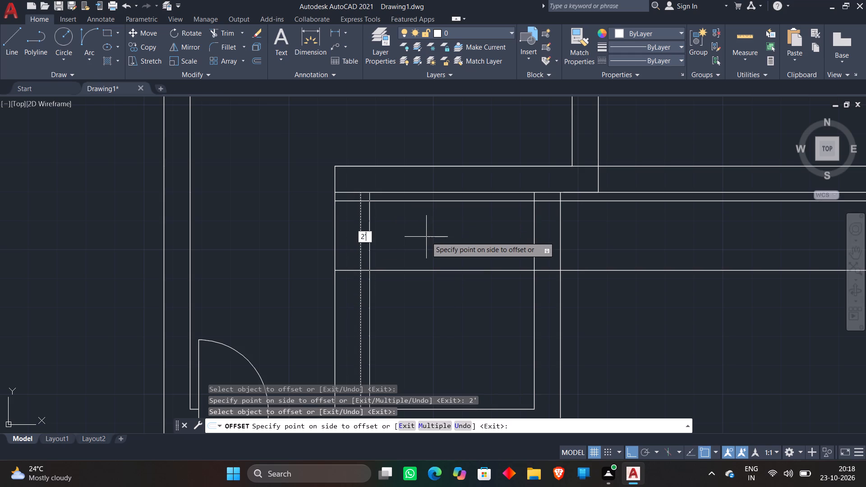
pyautogui.press('Return')
pyautogui.press('Escape')
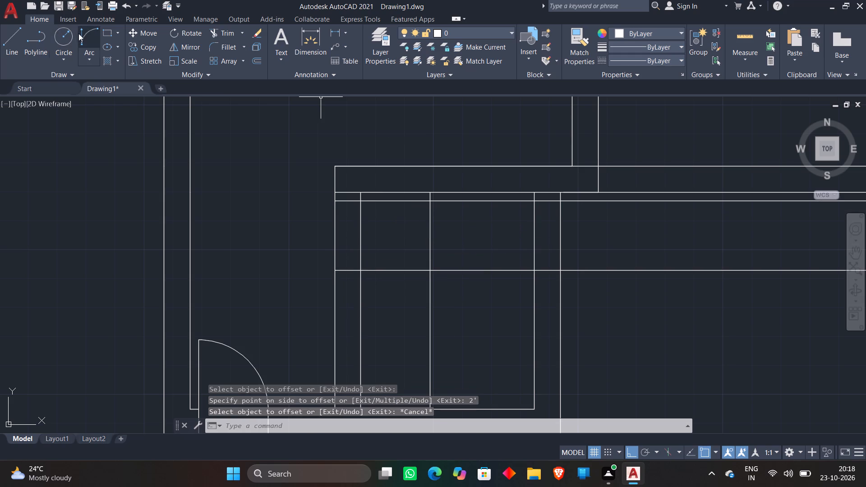
# Draw a start-end-direction door-swing arc from the 2' line at the left wall's inner line to the 3" line's 2' end.
pyautogui.click(84, 37)
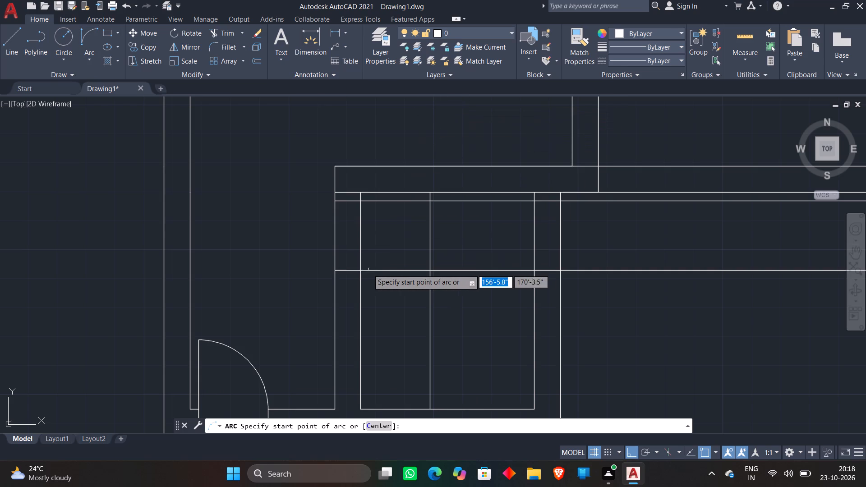
pyautogui.click(360, 271)
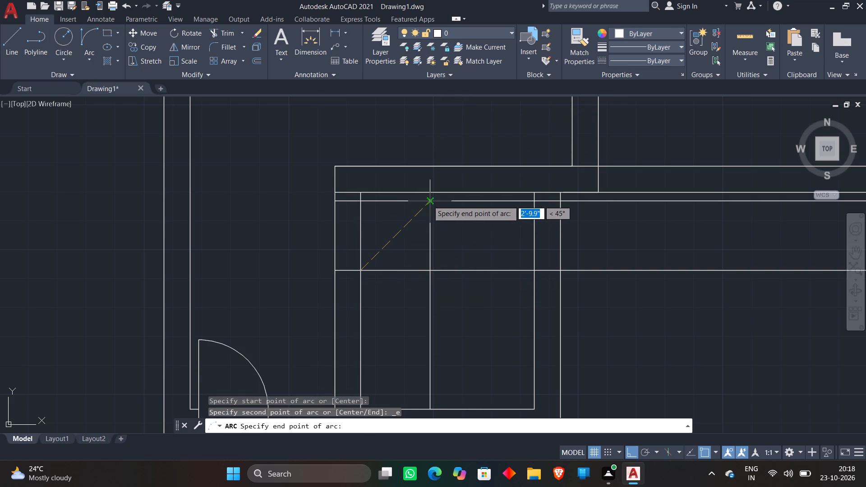
pyautogui.click(428, 201)
pyautogui.click(479, 227)
# Trim the excess guide lines around the small room's door swing and the long wall's lower line across the left wall's thickness.
pyautogui.write('TR')
pyautogui.press('space')
pyautogui.scroll(5, 424, 201)
pyautogui.click(431, 184)
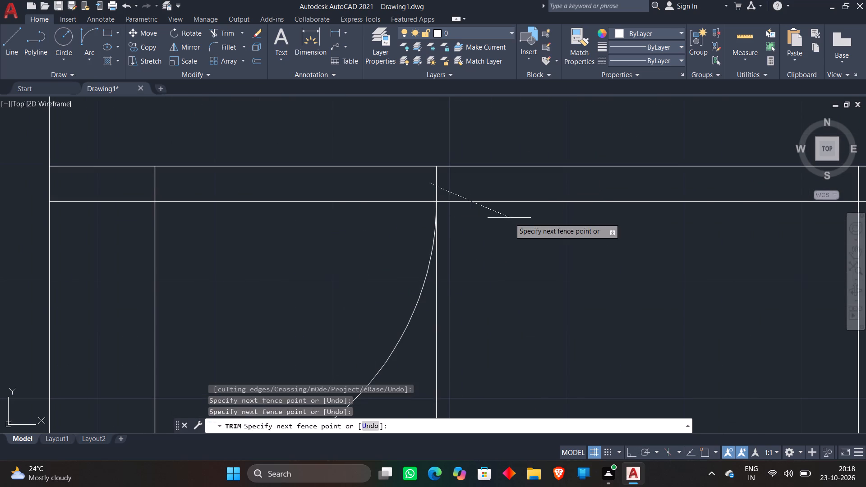
pyautogui.click(511, 218)
pyautogui.scroll(-3, 156, 182)
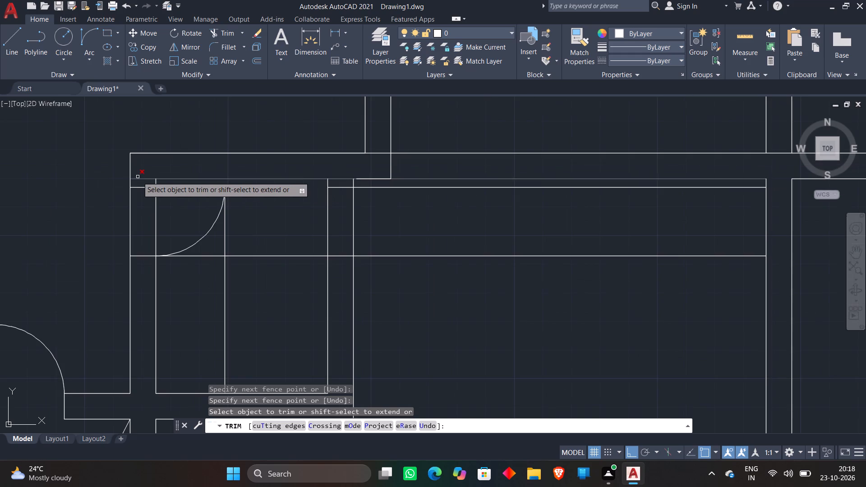
pyautogui.click(138, 177)
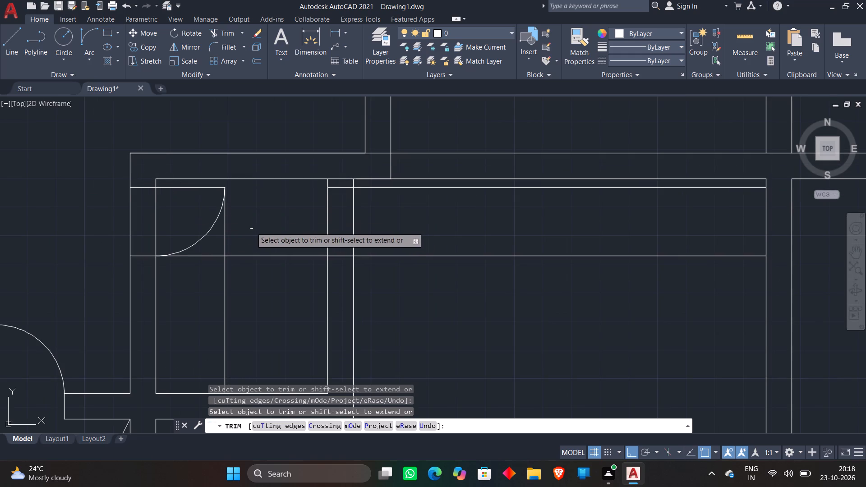
pyautogui.click(250, 233)
pyautogui.click(205, 294)
pyautogui.click(341, 250)
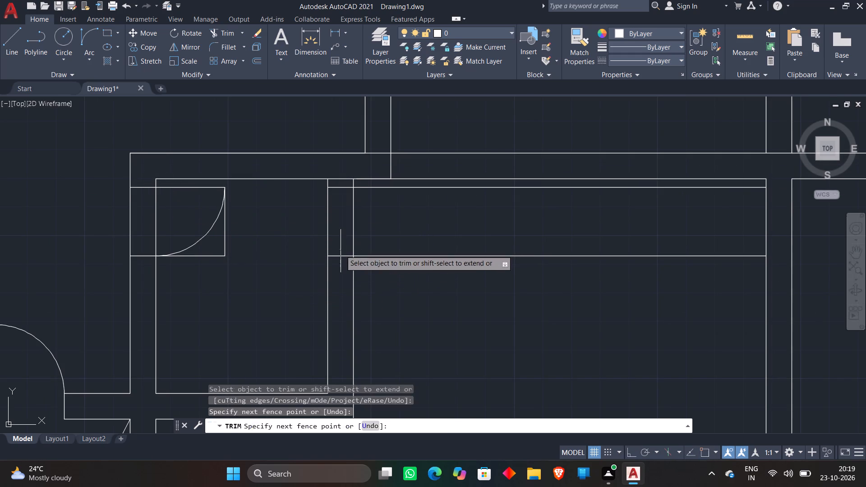
pyautogui.click(339, 270)
pyautogui.click(403, 228)
pyautogui.moveTo(422, 271); pyautogui.dragTo(429, 284)
pyautogui.scroll(-4, 507, 231)
pyautogui.scroll(3, 452, 249)
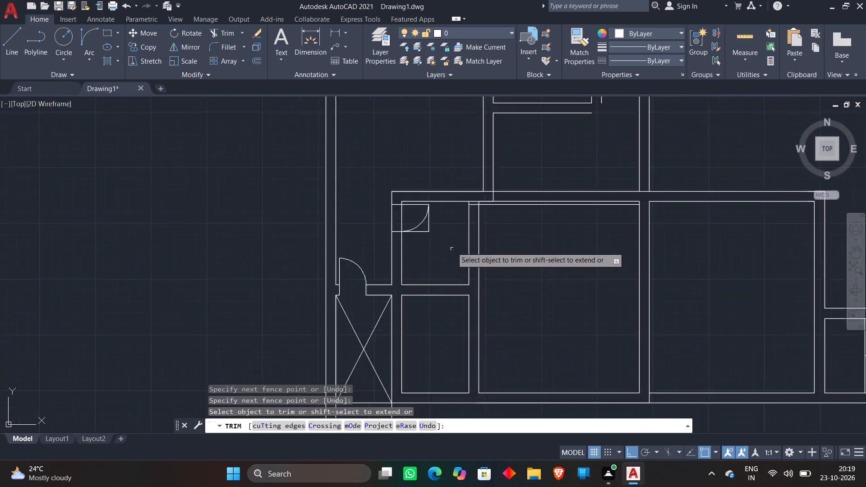
pyautogui.scroll(2, 452, 247)
pyautogui.click(355, 134)
pyautogui.click(297, 226)
# Trim both lines of the small room's left wall between the 3" and 2' lines to open the doorway.
pyautogui.moveTo(311, 244); pyautogui.dragTo(323, 326, button='middle')
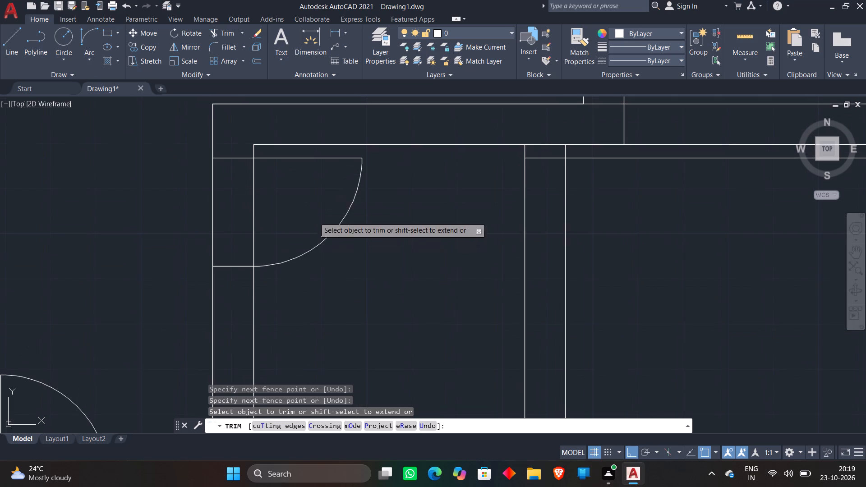
pyautogui.click(299, 192)
pyautogui.click(154, 192)
pyautogui.press('Escape')
# Erase the leftover 3" offset line beneath the long wall in the room beside the upper small room.
pyautogui.scroll(-3, 198, 183)
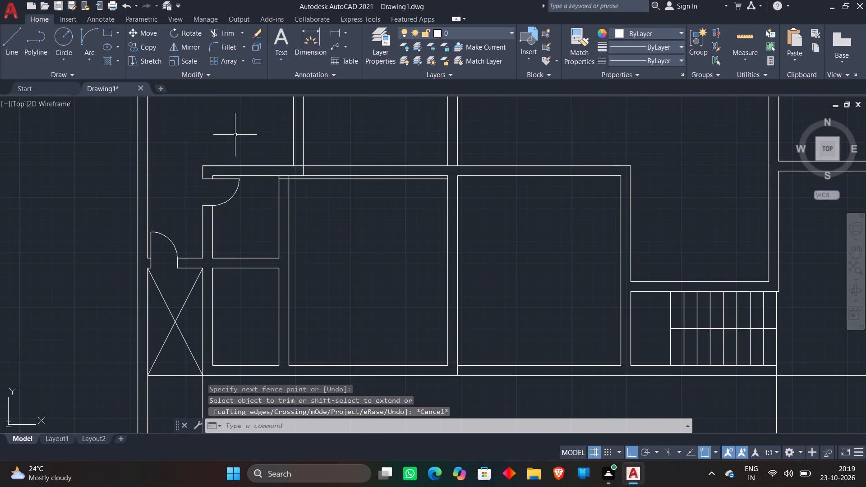
pyautogui.scroll(-1, 235, 135)
pyautogui.moveTo(234, 135); pyautogui.dragTo(217, 251, button='middle')
pyautogui.scroll(2, 266, 274)
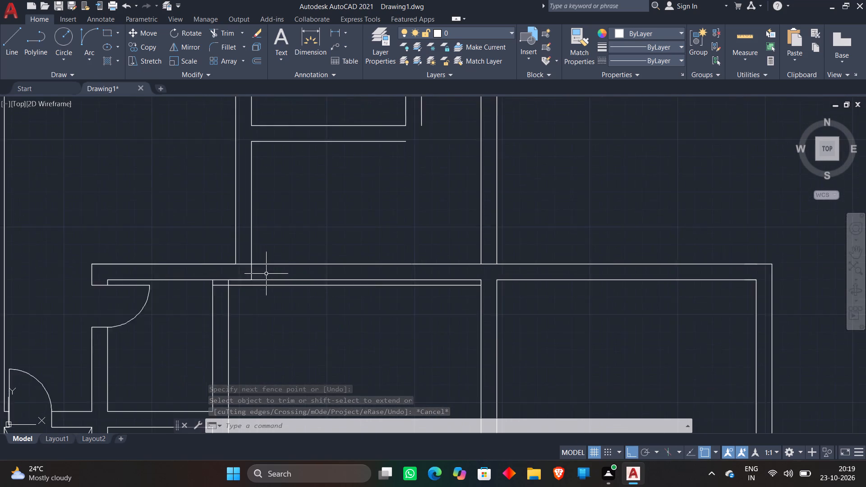
pyautogui.scroll(1, 266, 274)
pyautogui.scroll(-3, 306, 242)
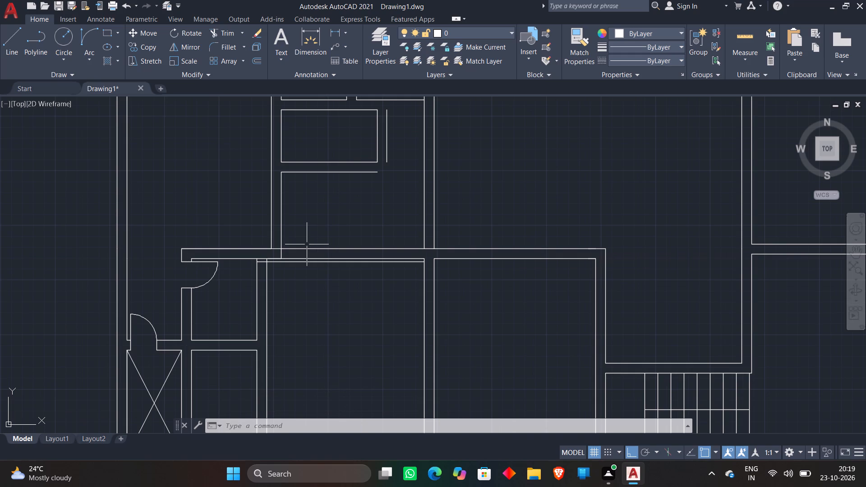
pyautogui.scroll(2, 272, 264)
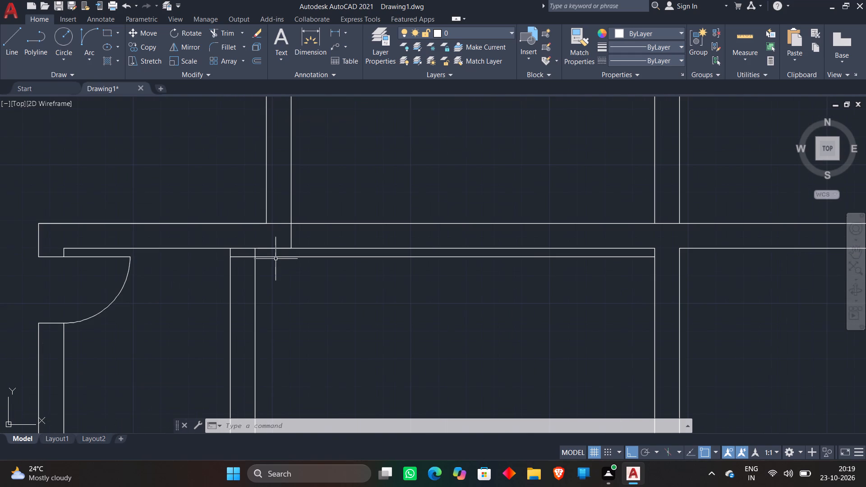
pyautogui.click(276, 259)
pyautogui.click(276, 259)
pyautogui.click(276, 258)
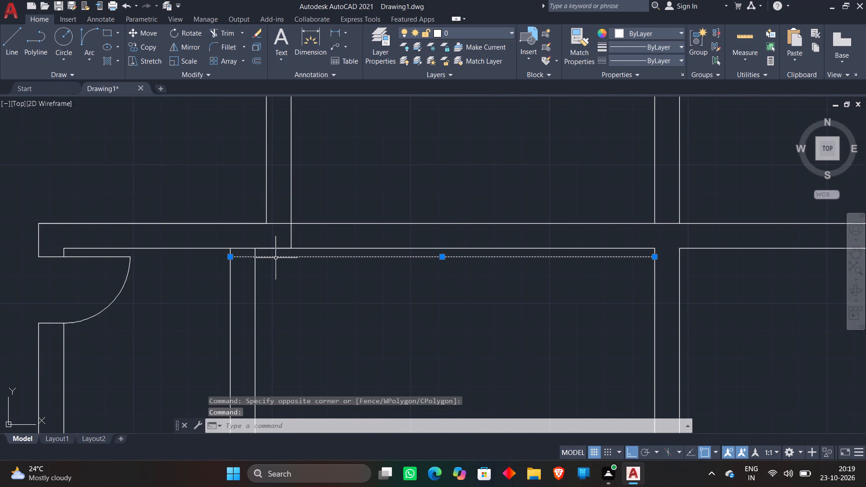
pyautogui.press('Delete')
pyautogui.scroll(-1, 276, 258)
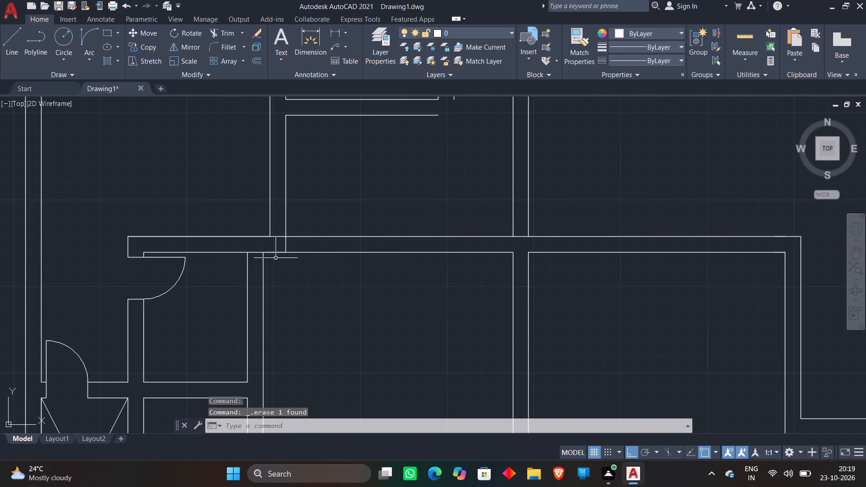
# Fillet the short vertical line beside the rectangular room with the horizontal line beneath that room into a square corner.
pyautogui.scroll(-1, 276, 258)
pyautogui.moveTo(312, 213); pyautogui.dragTo(313, 228, button='middle')
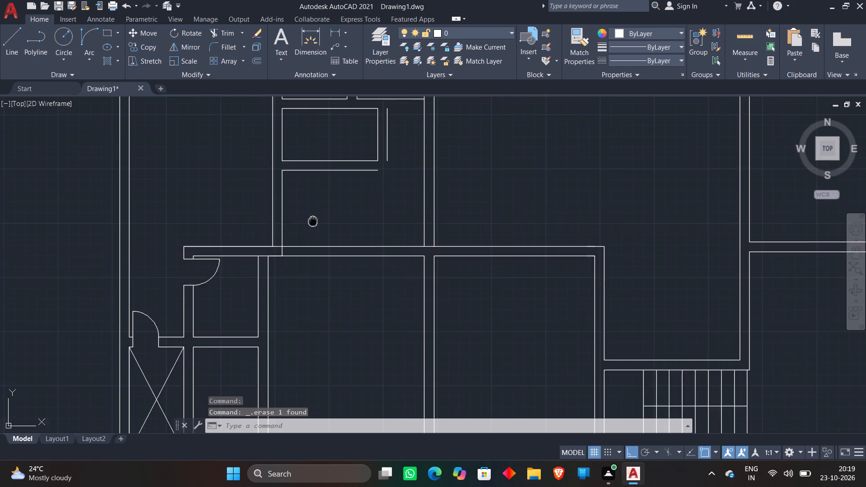
pyautogui.moveTo(313, 228); pyautogui.dragTo(311, 343, button='middle')
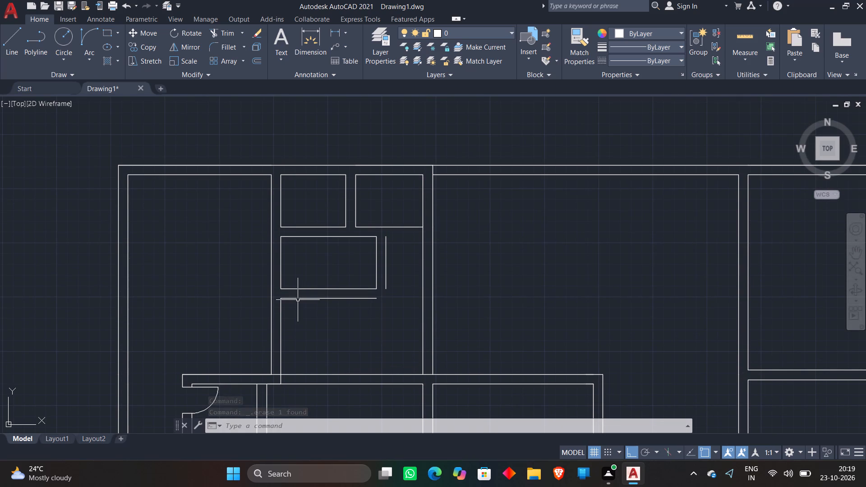
pyautogui.write('F')
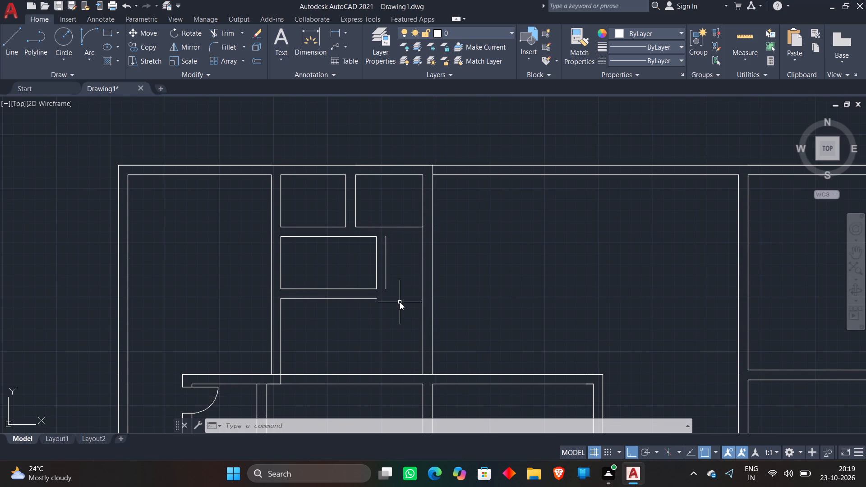
pyautogui.press('space')
pyautogui.click(386, 281)
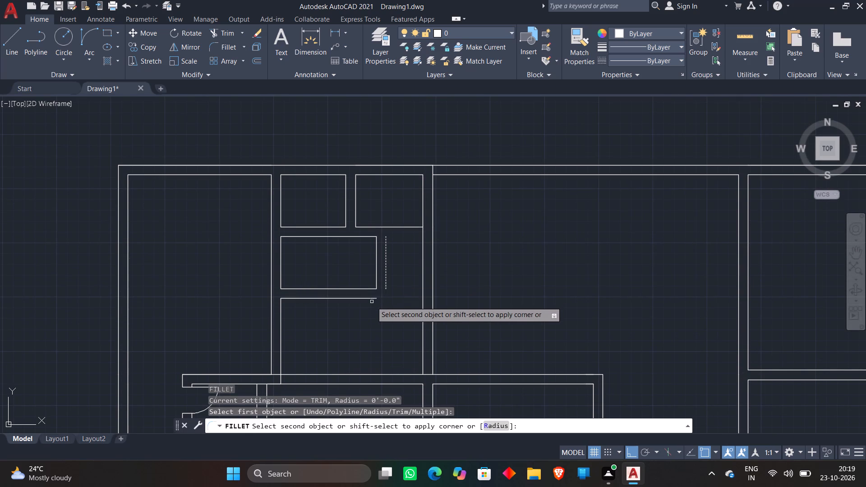
pyautogui.click(372, 298)
# Extend the filleted vertical line up to the upper room's bottom line and the horizontal line across to the wall's far line.
pyautogui.press('e')
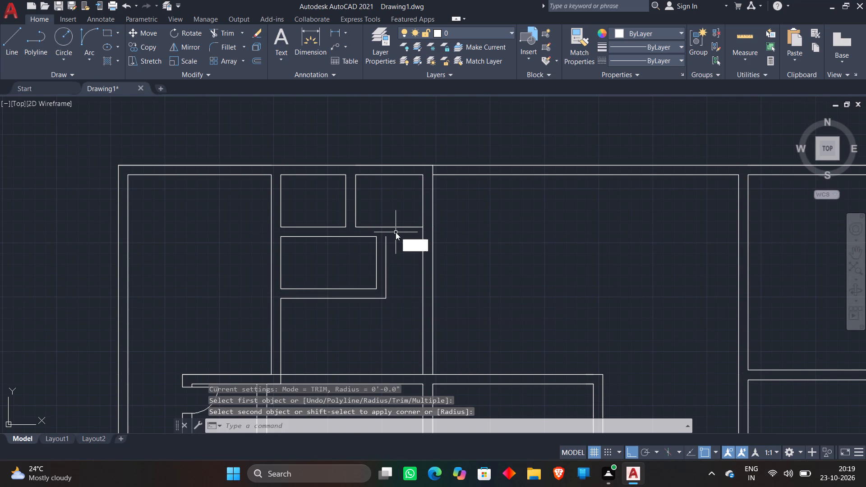
pyautogui.press('x')
pyautogui.press('space')
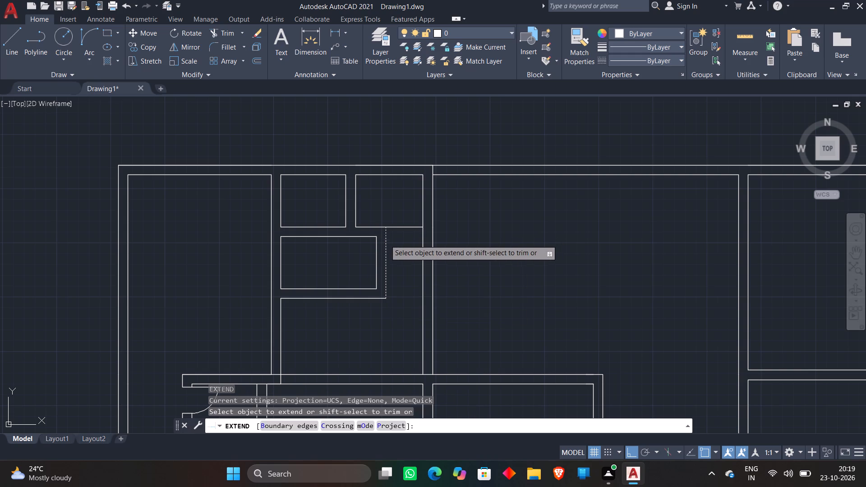
pyautogui.click(385, 240)
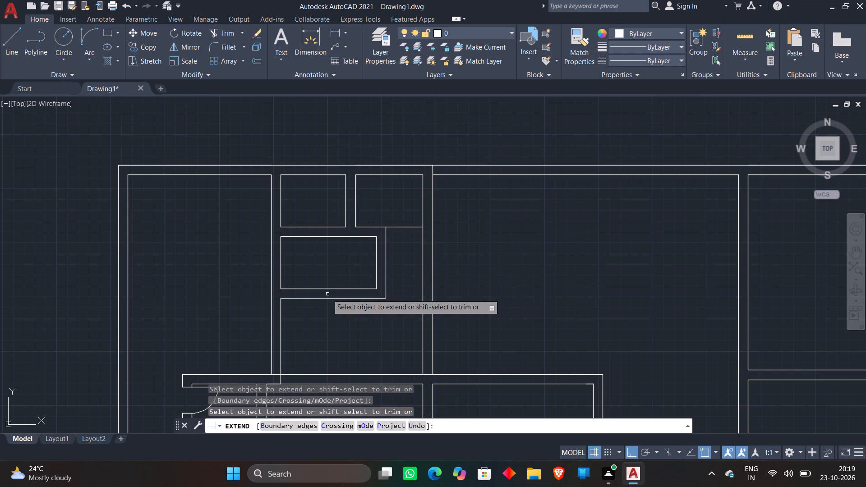
pyautogui.click(294, 297)
pyautogui.press('Escape')
# Trim the redundant inner wall line down through the long wall, and the long wall's lower line across the small room's wall junction.
pyautogui.write('TR')
pyautogui.press('space')
pyautogui.moveTo(310, 318); pyautogui.dragTo(340, 277, button='middle')
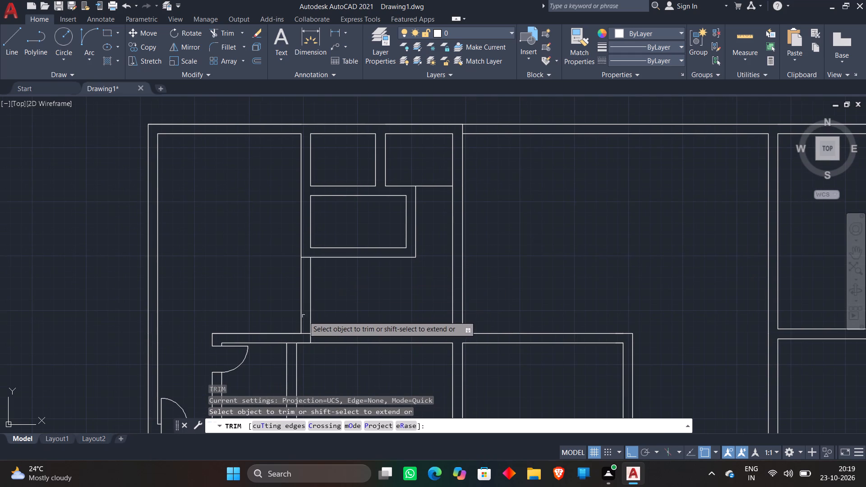
pyautogui.click(309, 314)
pyautogui.click(310, 339)
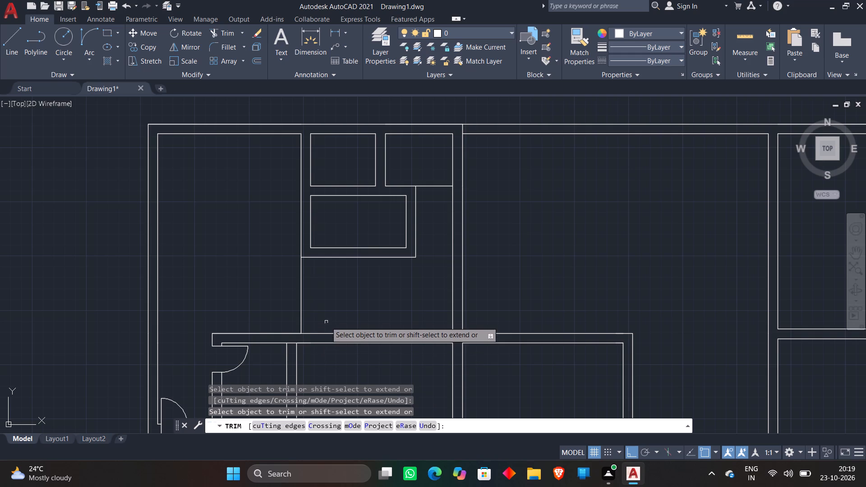
pyautogui.scroll(2, 283, 353)
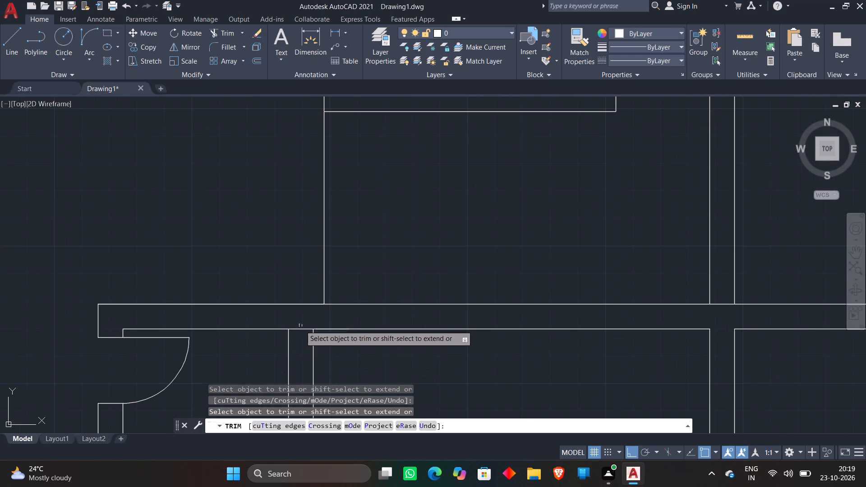
pyautogui.click(300, 321)
pyautogui.click(298, 339)
pyautogui.scroll(-3, 418, 269)
pyautogui.moveTo(419, 249); pyautogui.dragTo(380, 368, button='middle')
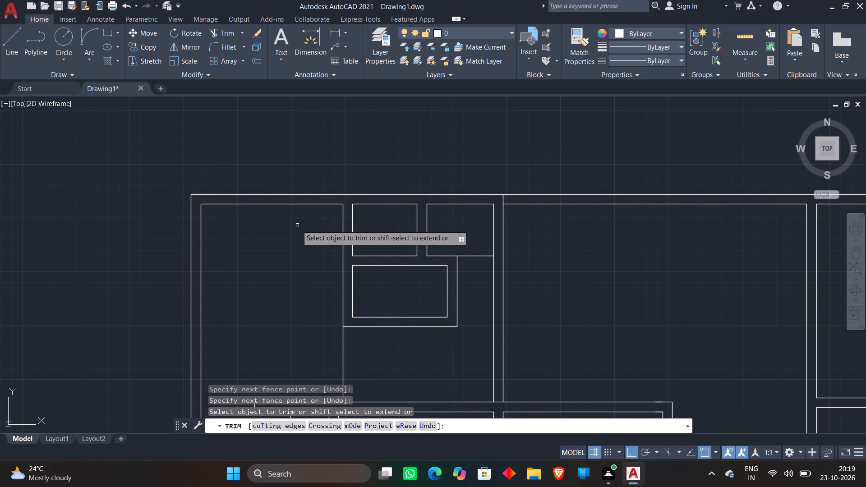
pyautogui.press('Escape')
# Offset the upper-left room's top and left inner wall lines 2' into the room.
pyautogui.press('o')
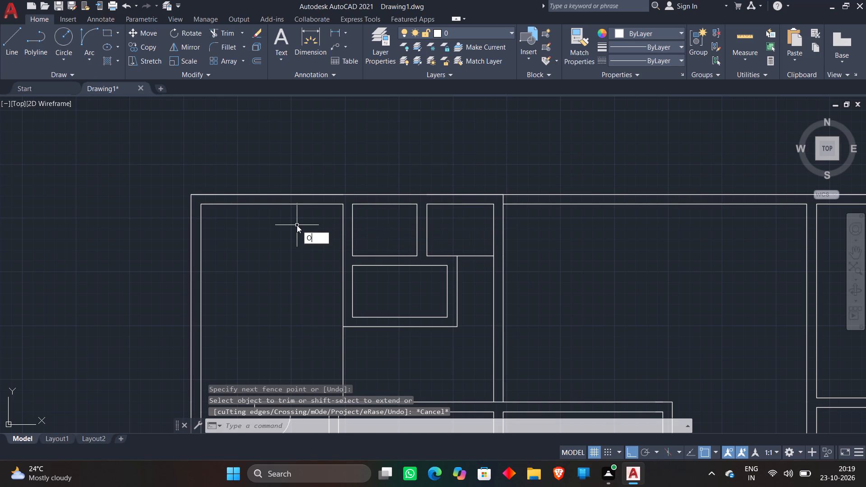
pyautogui.press('Return')
pyautogui.write("2'")
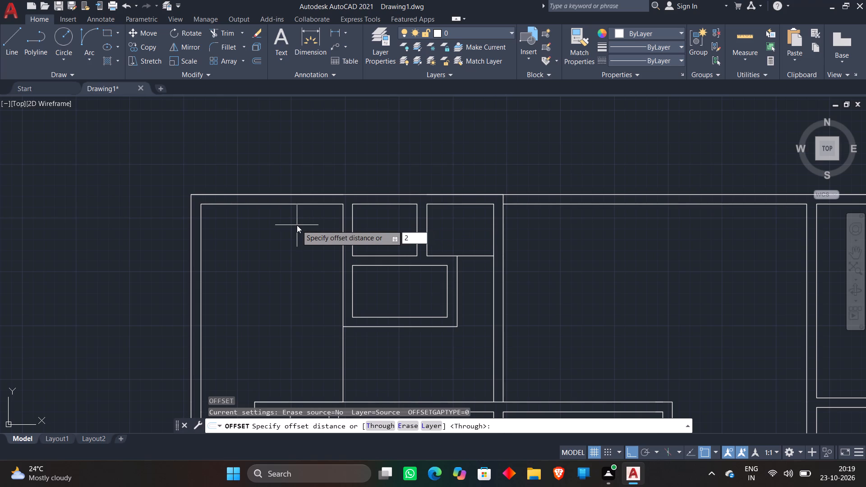
pyautogui.press('Return')
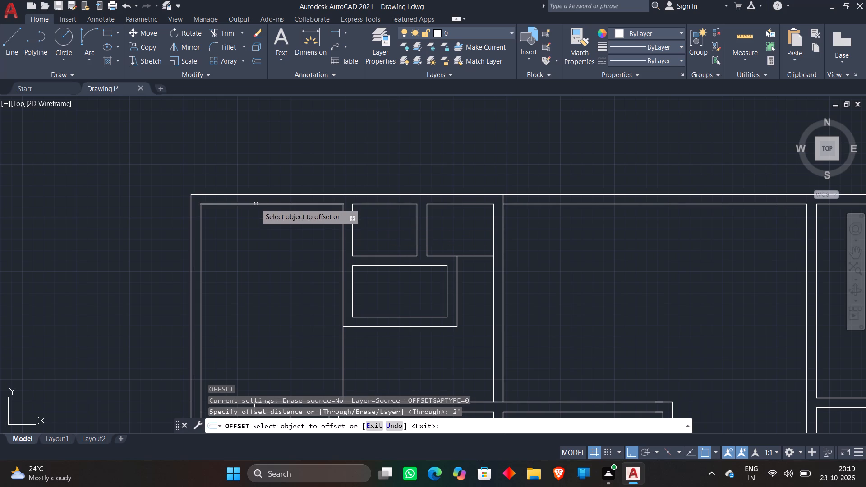
pyautogui.click(256, 204)
pyautogui.click(249, 280)
pyautogui.click(200, 256)
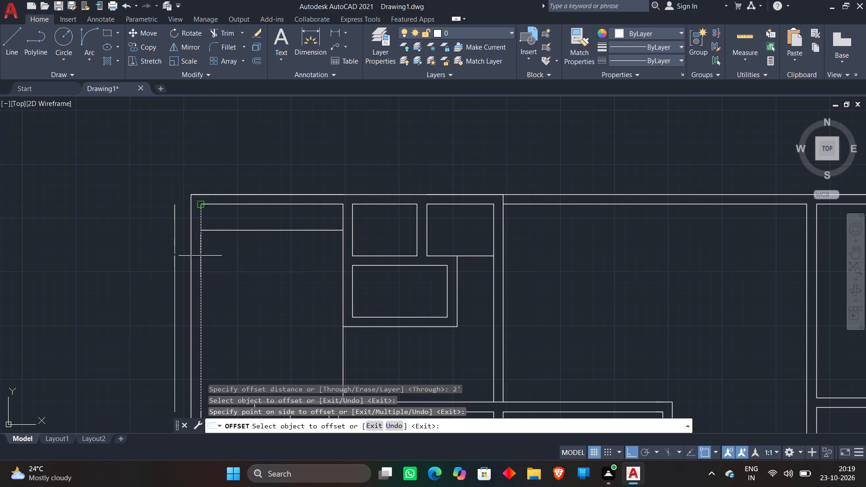
pyautogui.click(310, 246)
pyautogui.scroll(-2, 310, 246)
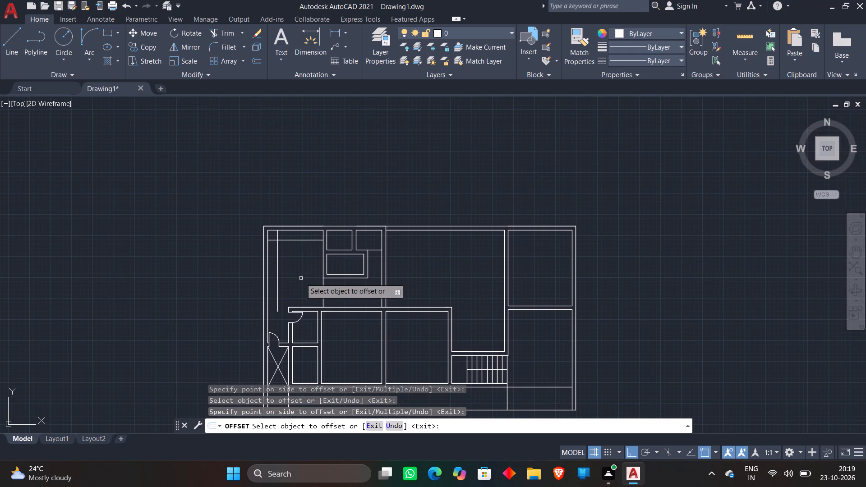
pyautogui.moveTo(300, 276); pyautogui.dragTo(307, 257, button='middle')
pyautogui.press('Escape')
# Draw a horizontal line crossing the left outer wall and the vertical 2' offset line, partway down the upper-left room.
pyautogui.scroll(1, 306, 270)
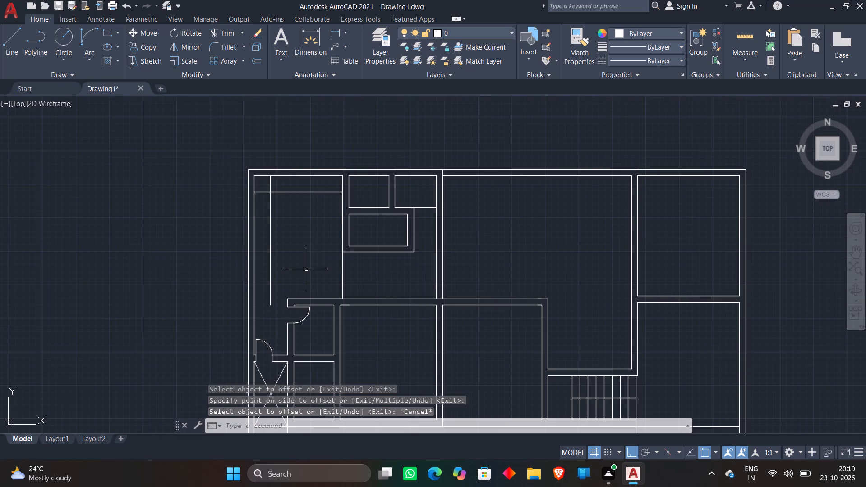
pyautogui.press('l')
pyautogui.press('Return')
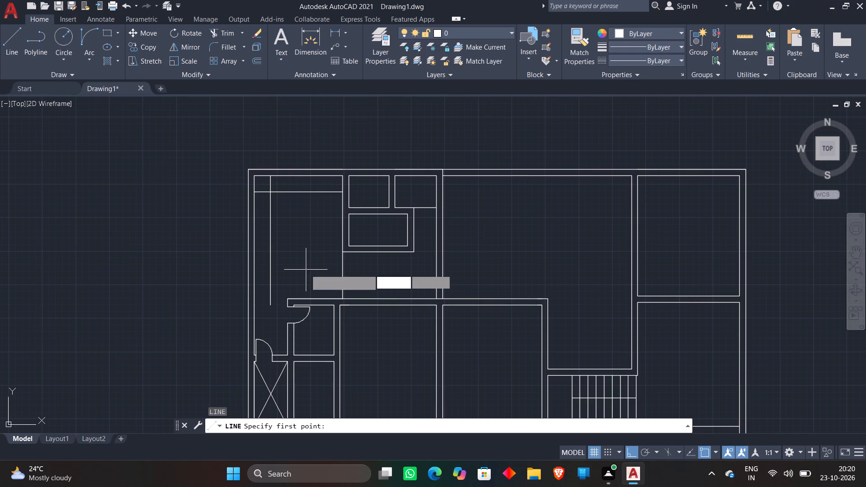
pyautogui.scroll(2, 285, 237)
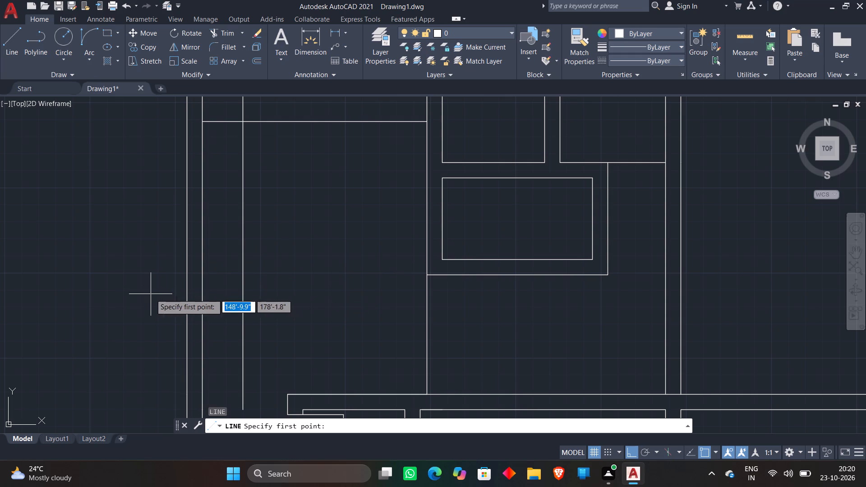
pyautogui.click(151, 294)
pyautogui.click(344, 294)
pyautogui.press('Escape')
# Trim the crossing line back to the room's inner wall line and remove the vertical offset line below it.
pyautogui.write('TR')
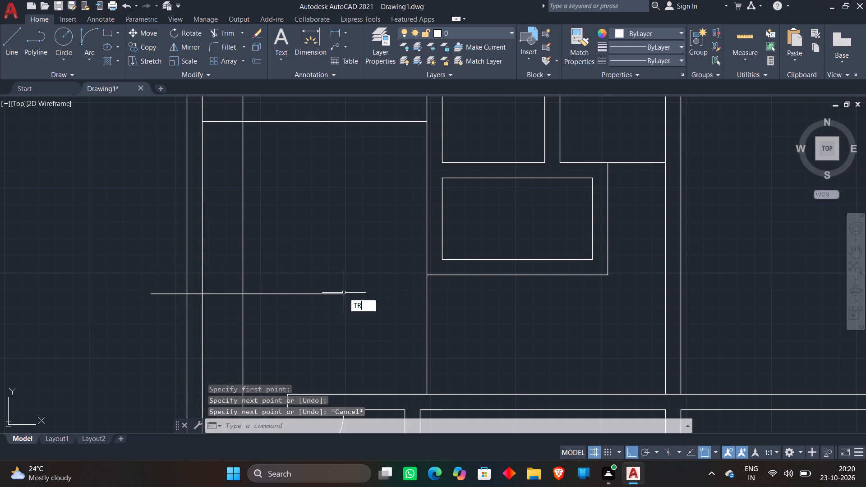
pyautogui.press('space')
pyautogui.click(323, 280)
pyautogui.click(235, 332)
pyautogui.click(176, 280)
pyautogui.click(174, 301)
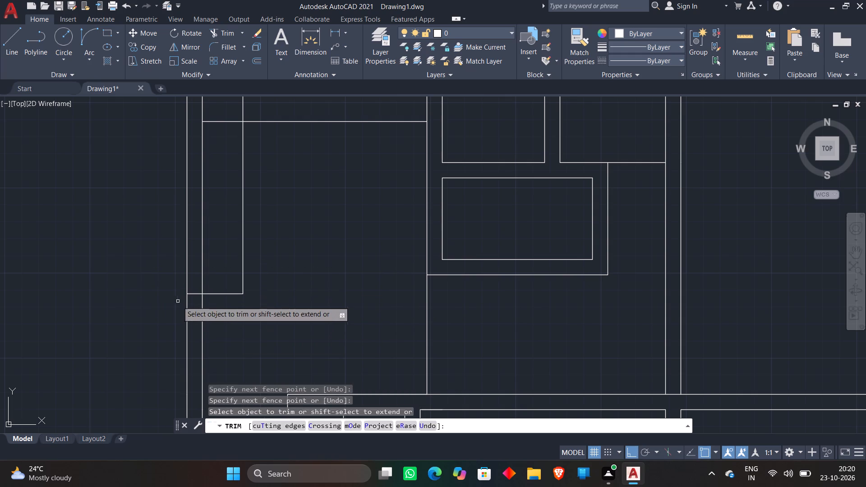
pyautogui.scroll(2, 191, 294)
pyautogui.click(196, 285)
pyautogui.click(198, 307)
# Trim the overlapping ends of the two 2' offset lines at the room's upper-left corner to form an L-shaped strip.
pyautogui.scroll(-4, 364, 265)
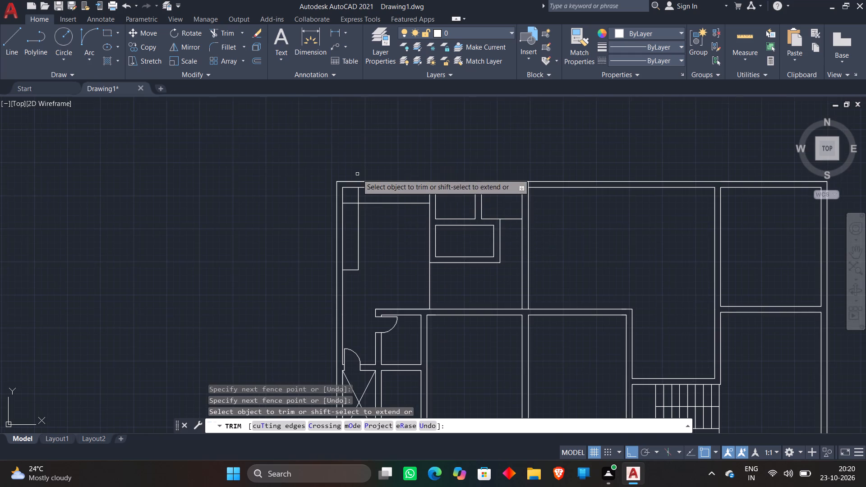
pyautogui.scroll(3, 357, 175)
pyautogui.moveTo(339, 234); pyautogui.dragTo(339, 238)
pyautogui.click(332, 276)
pyautogui.click(340, 229)
pyautogui.click(393, 229)
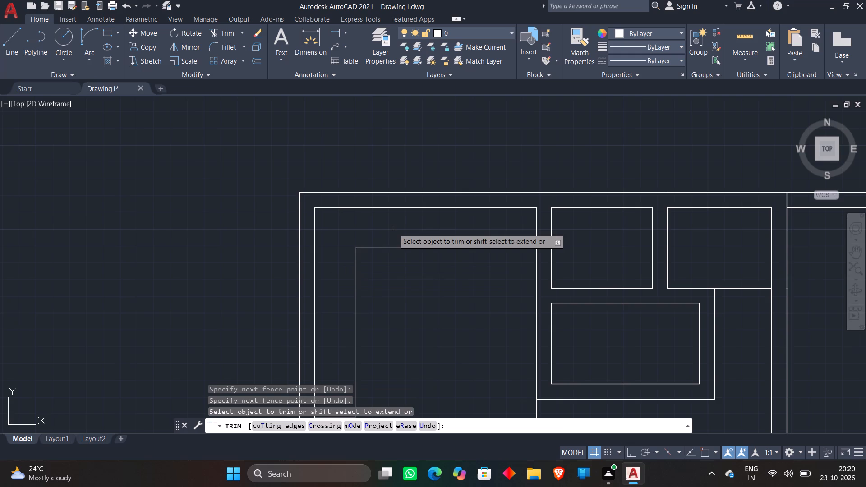
pyautogui.scroll(-2, 430, 281)
pyautogui.press('Escape')
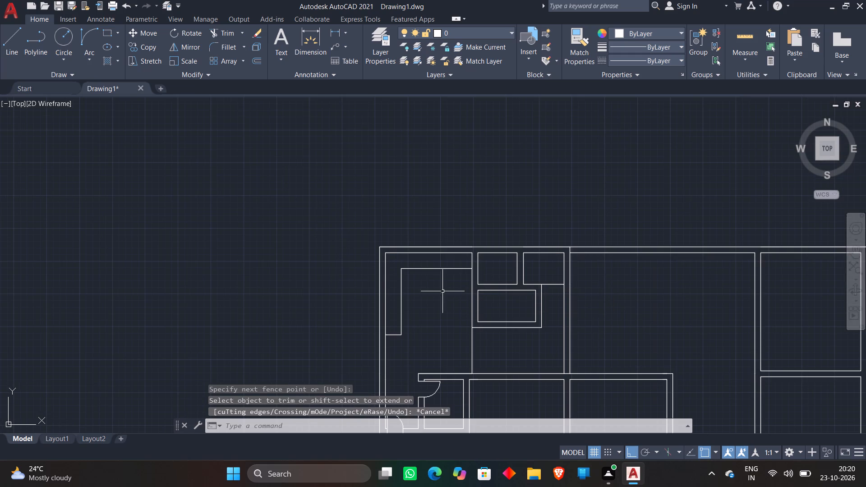
# Extend the horizontal 2' offset line across the wall thickness to the adjoining small room's left line.
pyautogui.moveTo(442, 292); pyautogui.dragTo(393, 240, button='middle')
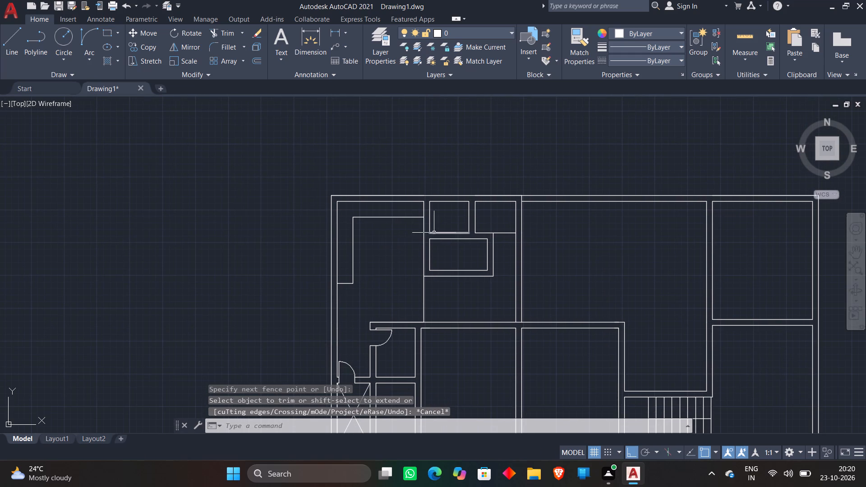
pyautogui.scroll(1, 457, 223)
pyautogui.moveTo(457, 223); pyautogui.dragTo(362, 302, button='middle')
pyautogui.scroll(2, 348, 281)
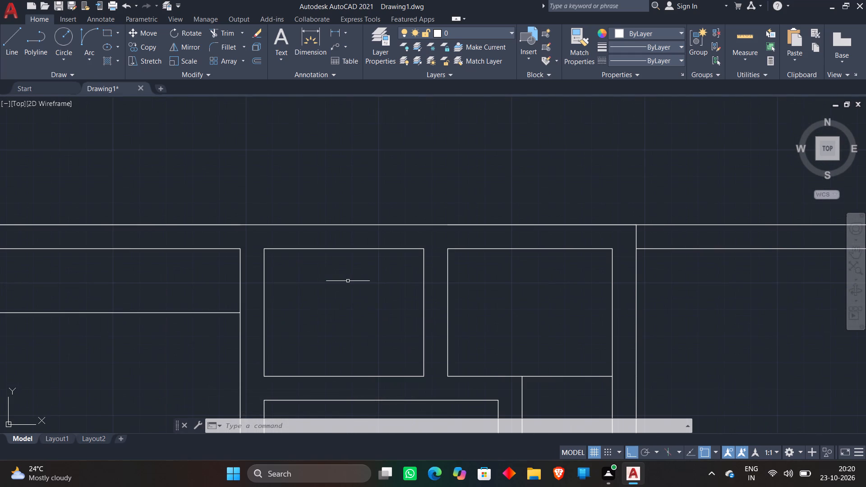
pyautogui.write('EX')
pyautogui.press('space')
pyautogui.click(226, 302)
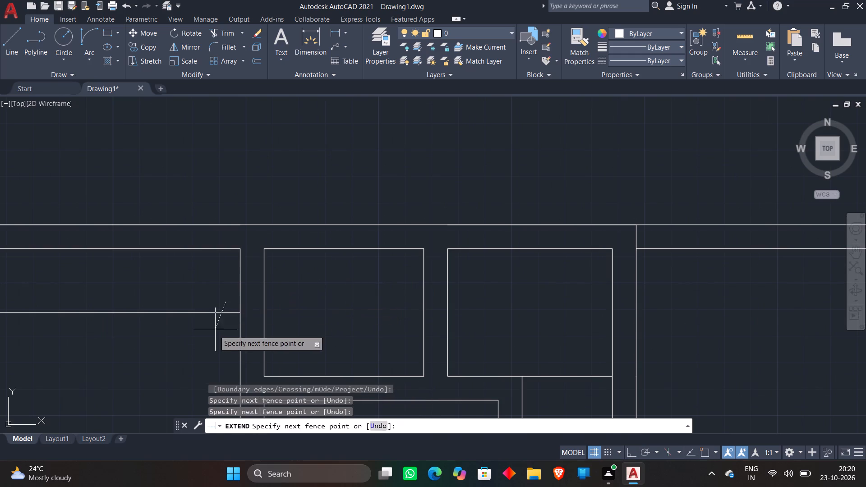
pyautogui.click(214, 333)
pyautogui.press('Escape')
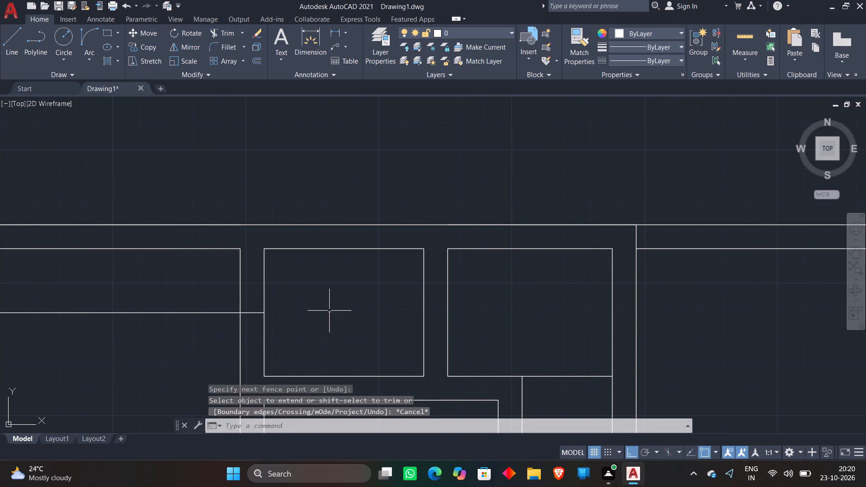
# Extend the small room's bottom line across the wall thickness to the upper-left room's wall line.
pyautogui.moveTo(330, 311); pyautogui.dragTo(325, 267, button='middle')
pyautogui.write('EX')
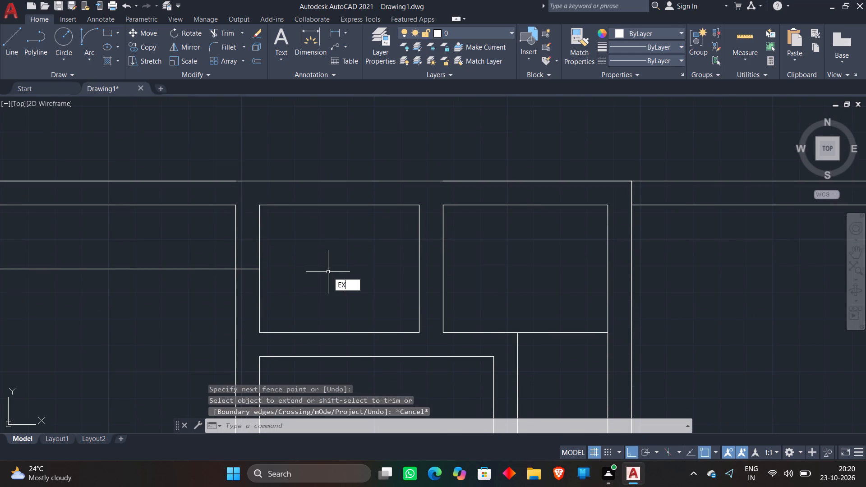
pyautogui.press('space')
pyautogui.click(267, 332)
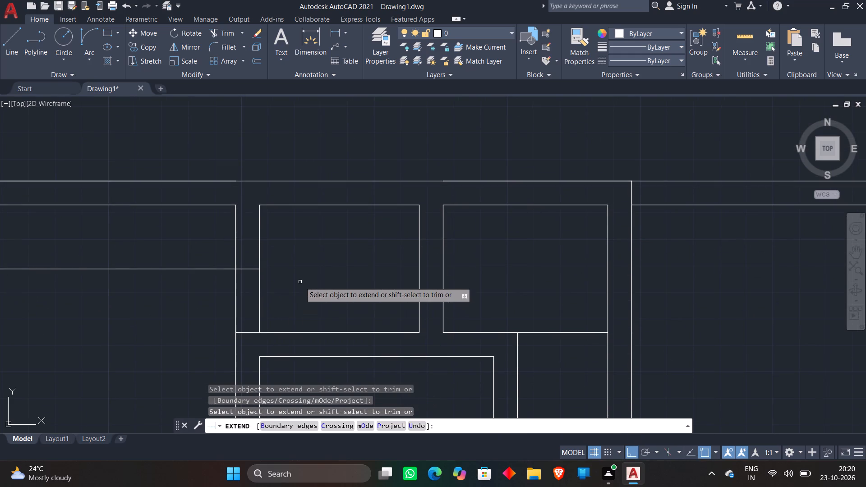
pyautogui.press('Escape')
# Trim both wall lines between the 2' offset line and the small room's bottom line to create an opening.
pyautogui.write('TR')
pyautogui.press('space')
pyautogui.click(289, 298)
pyautogui.click(215, 303)
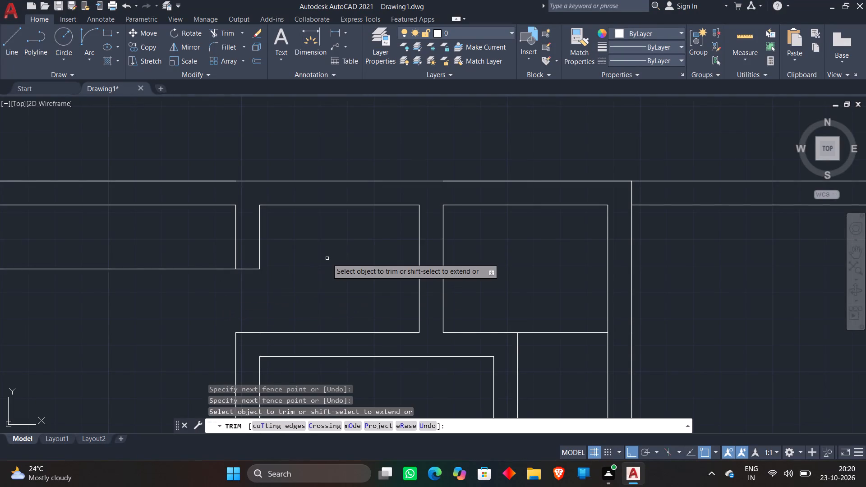
pyautogui.press('Escape')
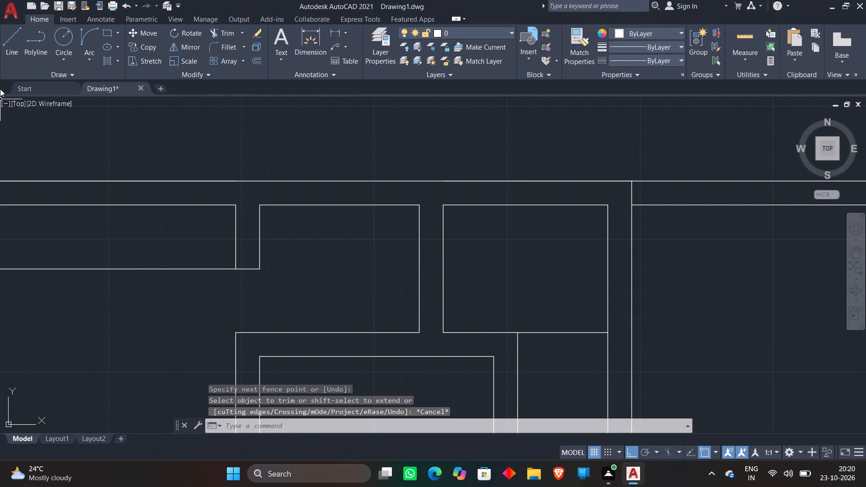
# Draw a diagonal line across the small room from its upper-left corner to its lower-right corner.
pyautogui.click(8, 44)
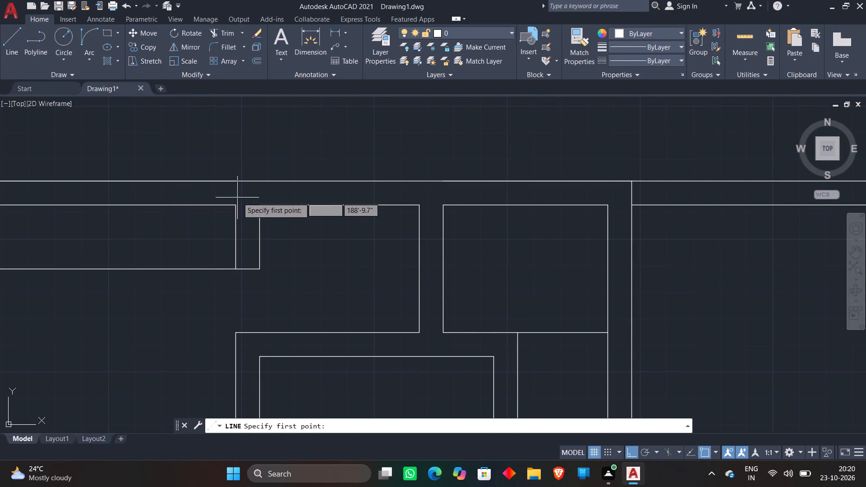
pyautogui.click(262, 206)
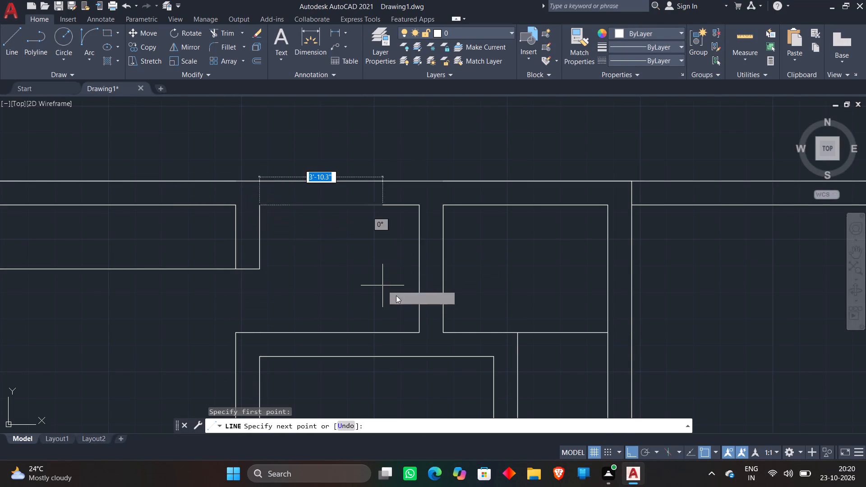
pyautogui.click(416, 323)
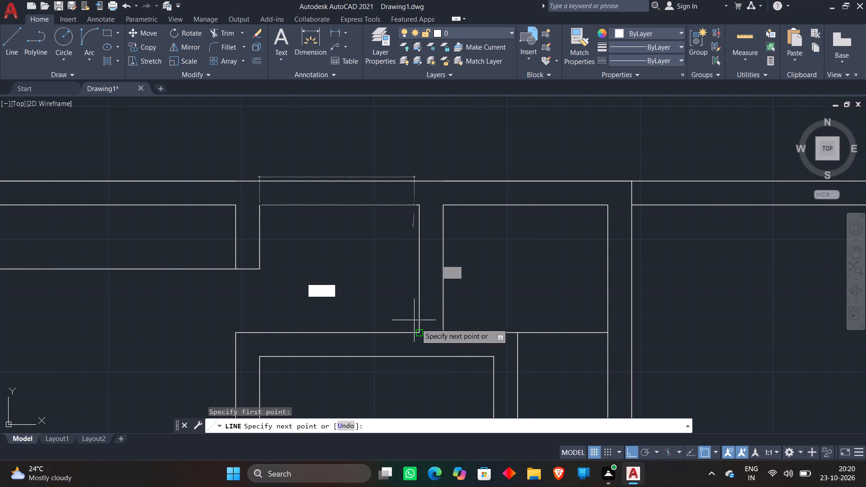
pyautogui.press('space')
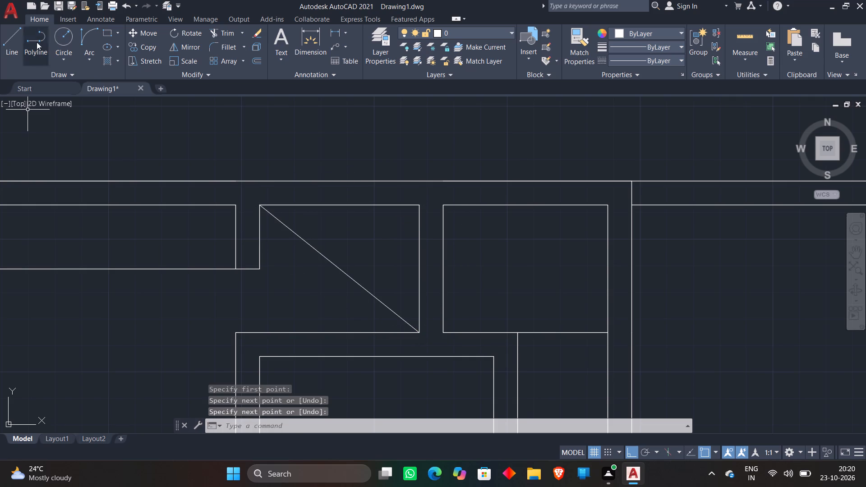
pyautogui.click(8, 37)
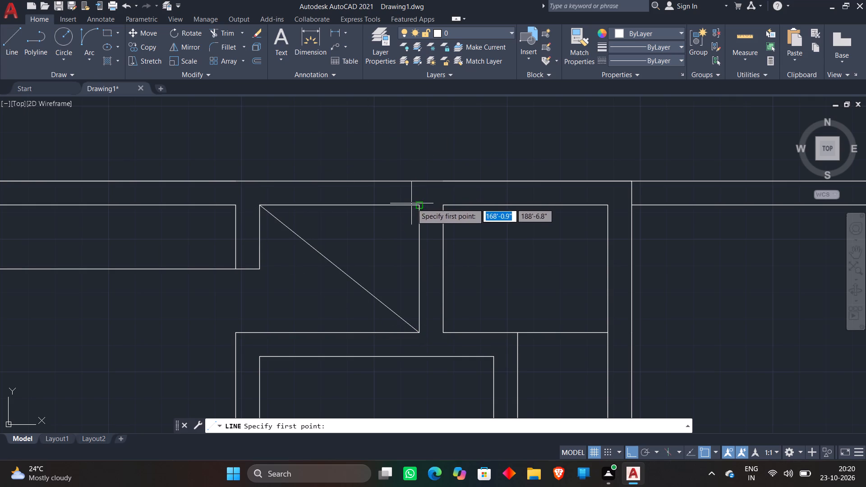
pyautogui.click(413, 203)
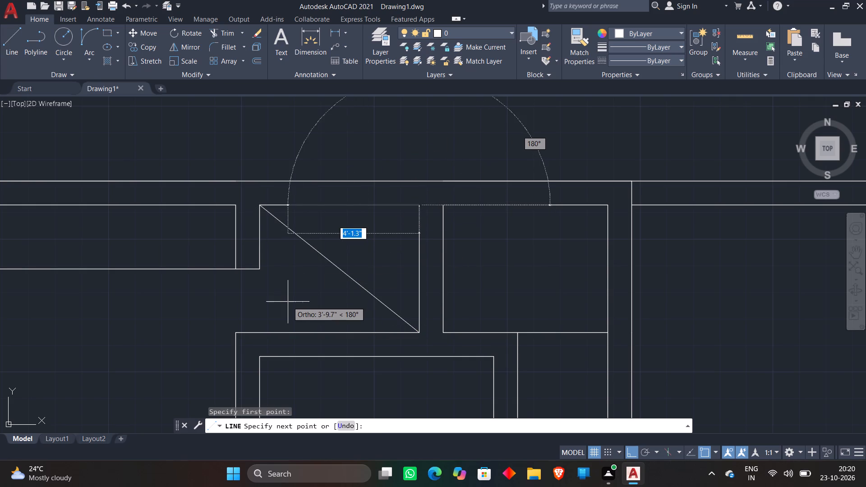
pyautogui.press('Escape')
# Extend the small room's left wall line down to its bottom wall line.
pyautogui.write('EX')
pyautogui.press('space')
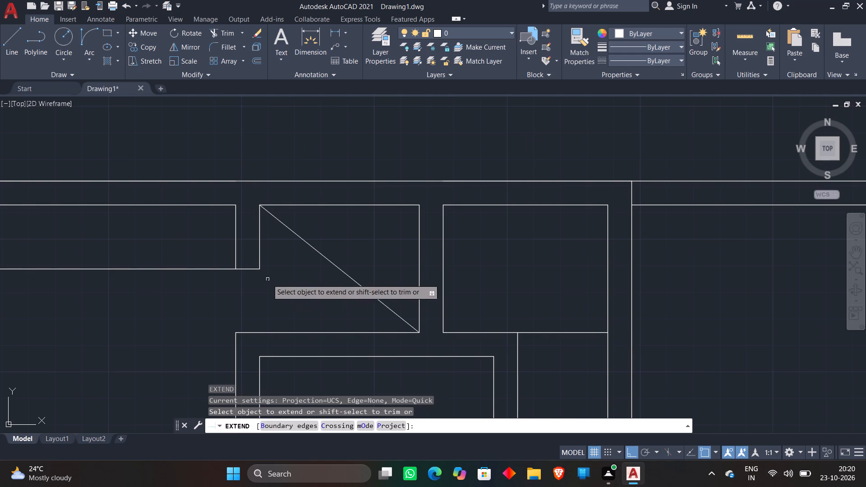
pyautogui.click(258, 257)
pyautogui.click(271, 250)
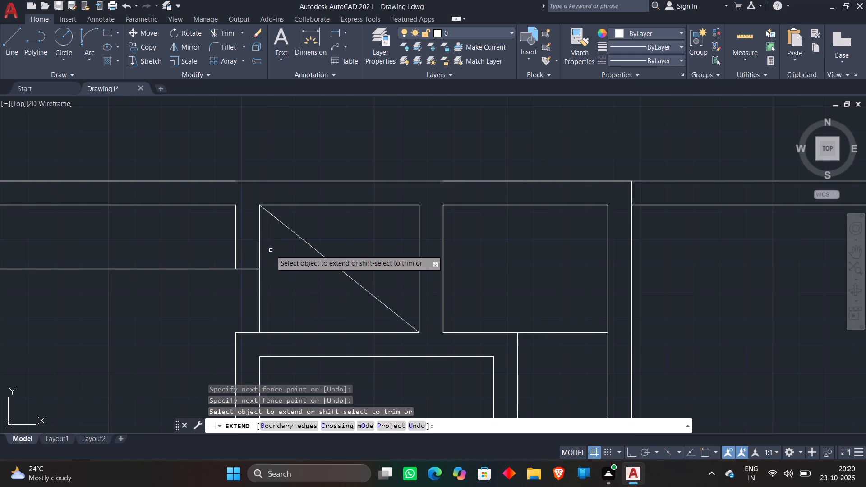
pyautogui.press('Escape')
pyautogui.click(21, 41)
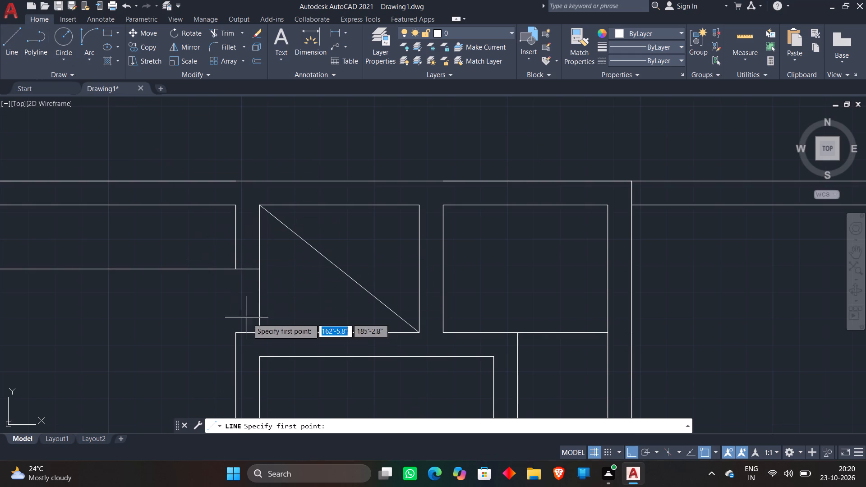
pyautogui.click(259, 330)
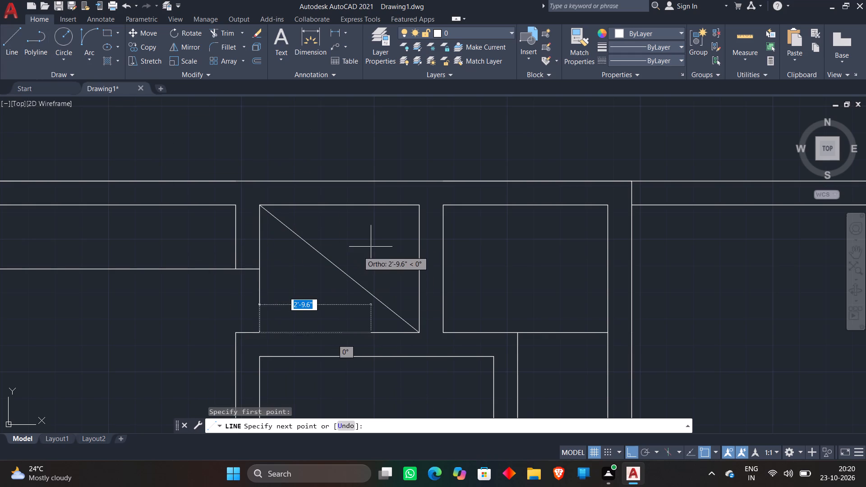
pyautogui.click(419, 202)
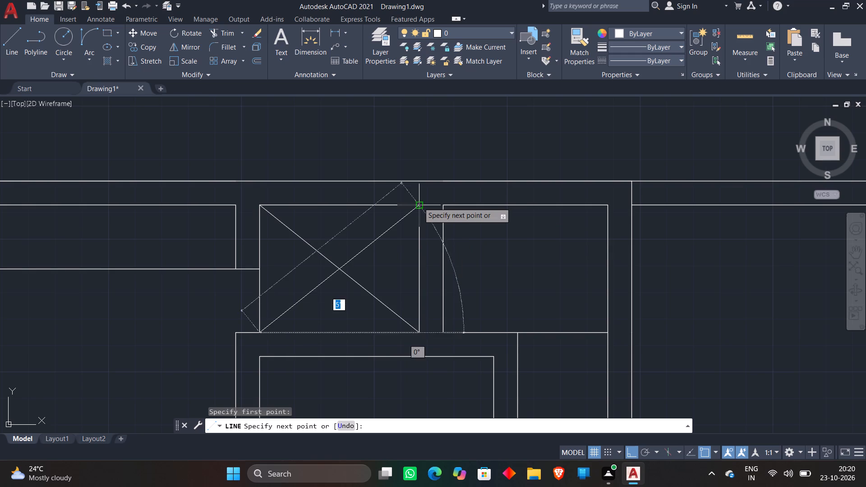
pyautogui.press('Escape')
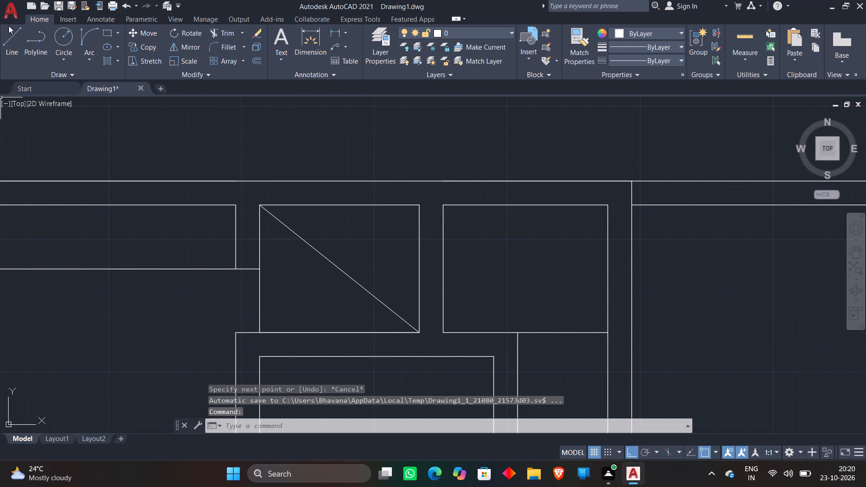
# Draw the second diagonal from the small room's lower-left corner to its upper-right corner, completing the cross.
pyautogui.click(10, 37)
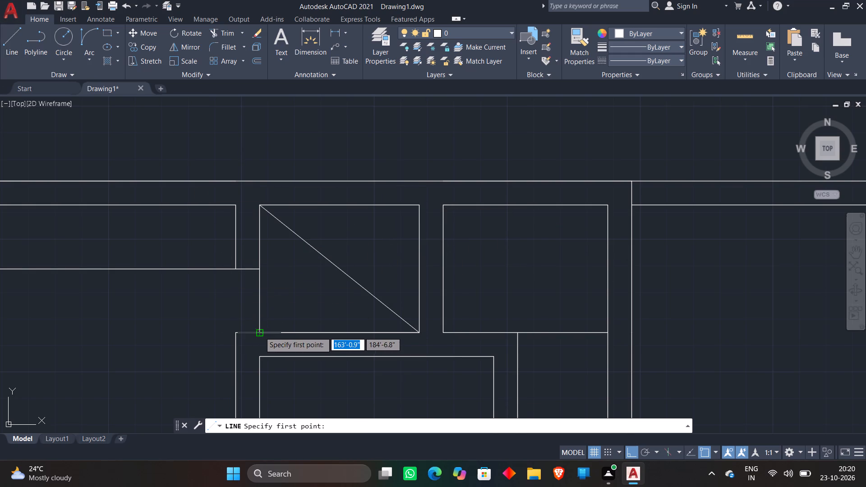
pyautogui.click(260, 332)
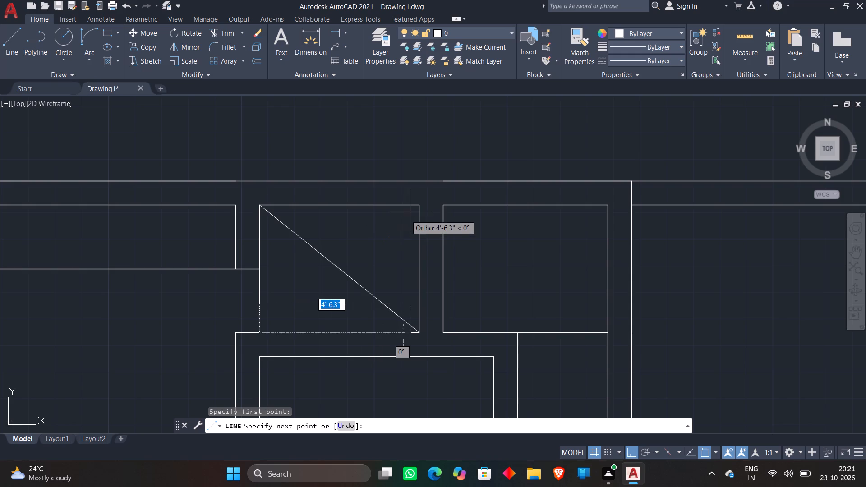
pyautogui.click(416, 209)
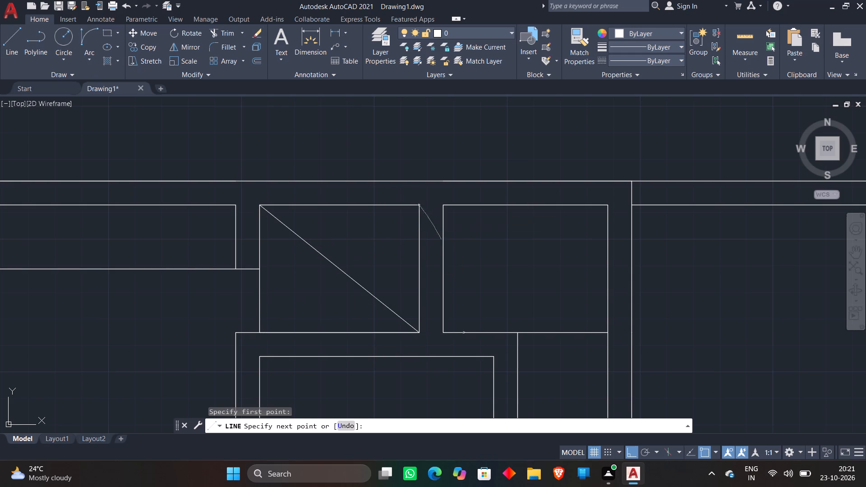
pyautogui.press('space')
# Offset the right wall line of the room beside the crossed space 3" inward, and offset that new line another 2' inward.
pyautogui.scroll(-2, 297, 209)
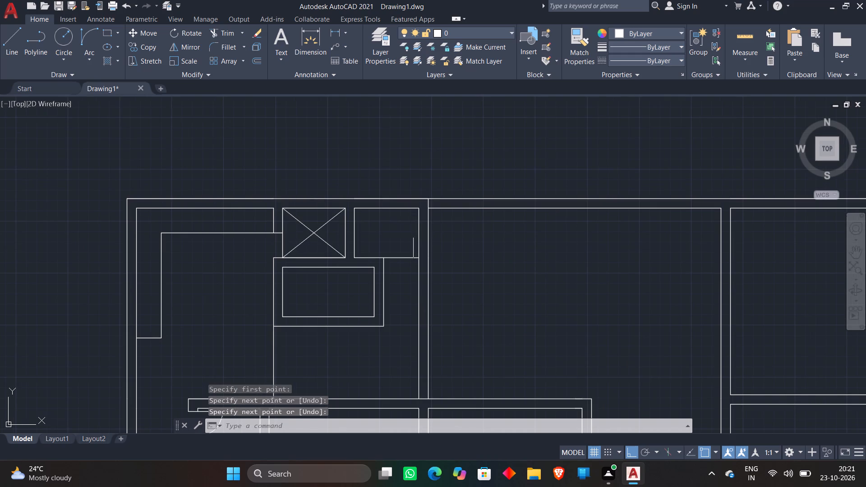
pyautogui.moveTo(405, 237); pyautogui.dragTo(371, 235, button='middle')
pyautogui.scroll(2, 378, 225)
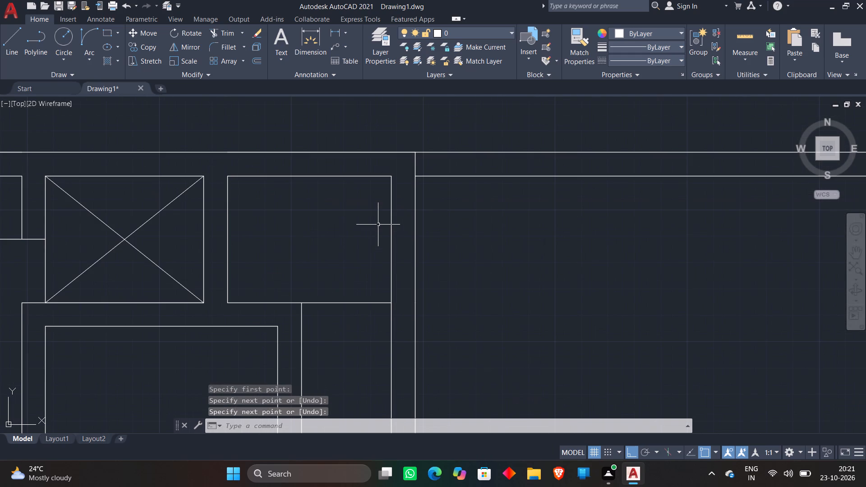
pyautogui.press('o')
pyautogui.press('Return')
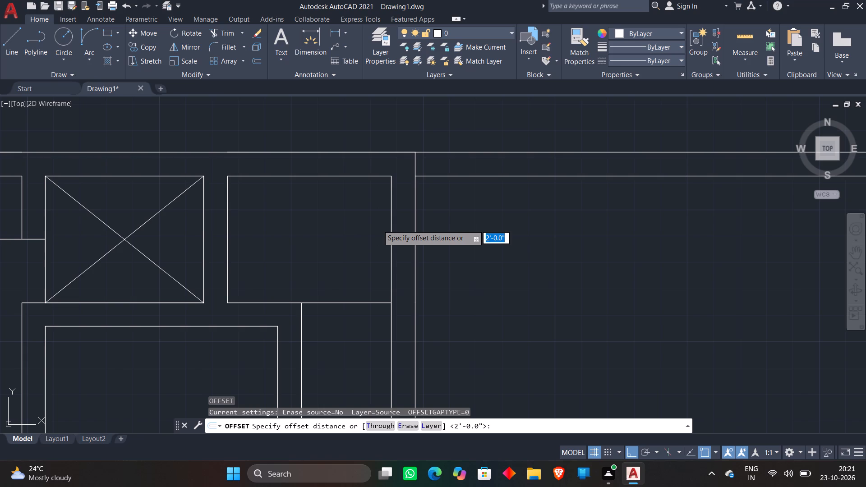
pyautogui.write('3"')
pyautogui.press('Return')
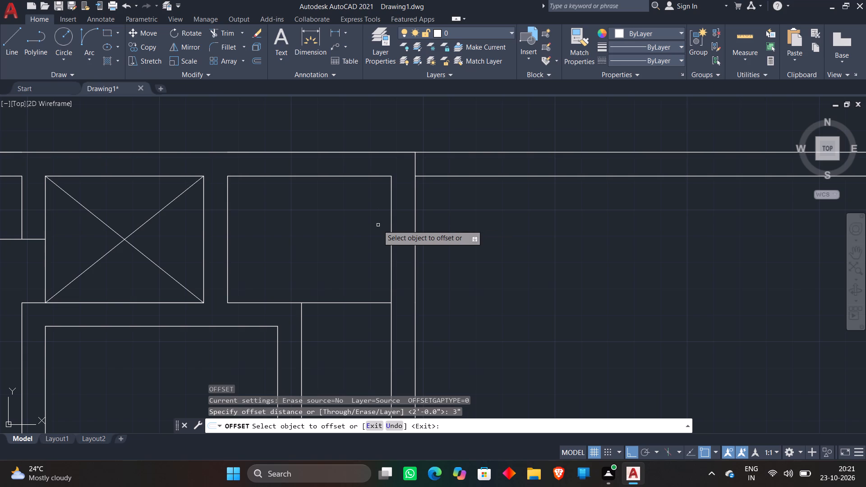
pyautogui.click(392, 230)
pyautogui.click(322, 239)
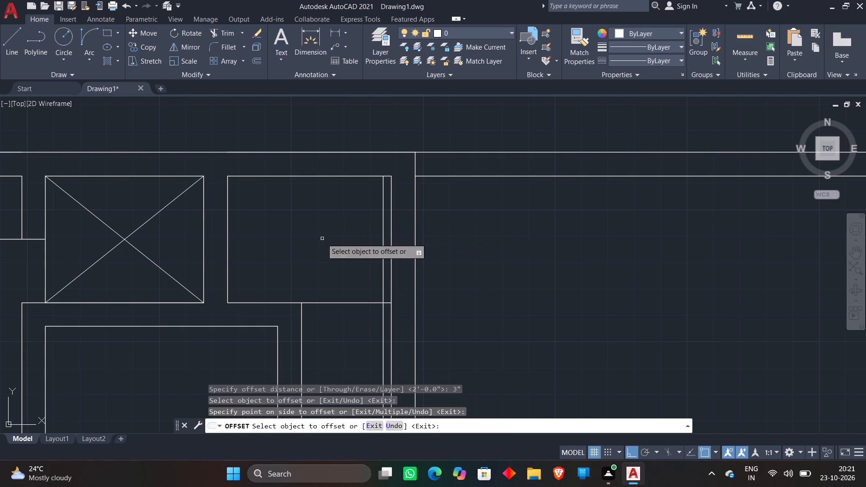
pyautogui.click(383, 261)
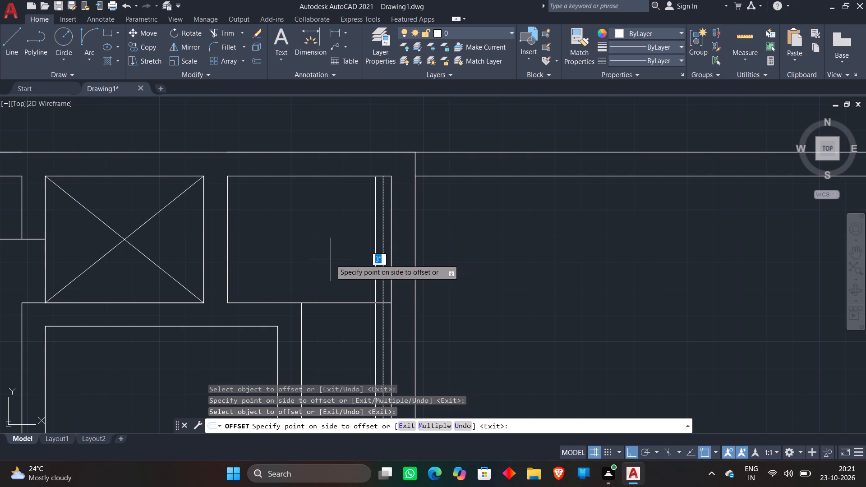
pyautogui.write("2'")
pyautogui.press('Return')
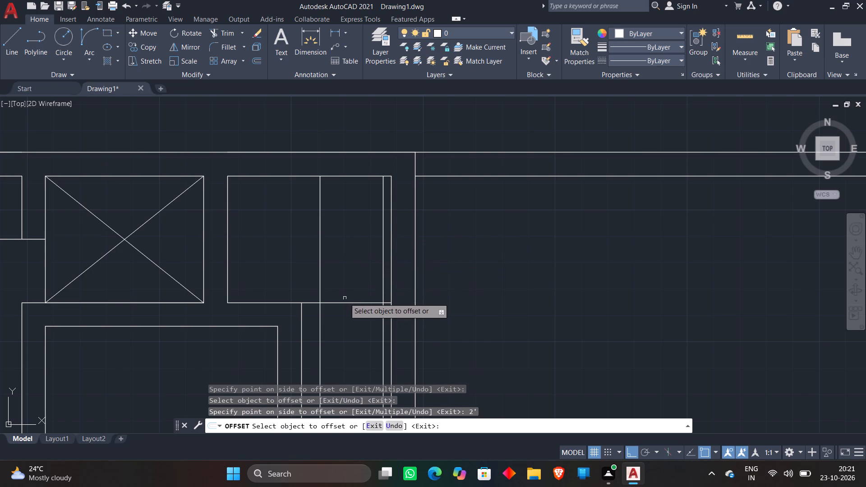
# Offset the bottom line of the room beside the crossed space 2' upward.
pyautogui.click(348, 303)
pyautogui.write("2'")
pyautogui.press('Return')
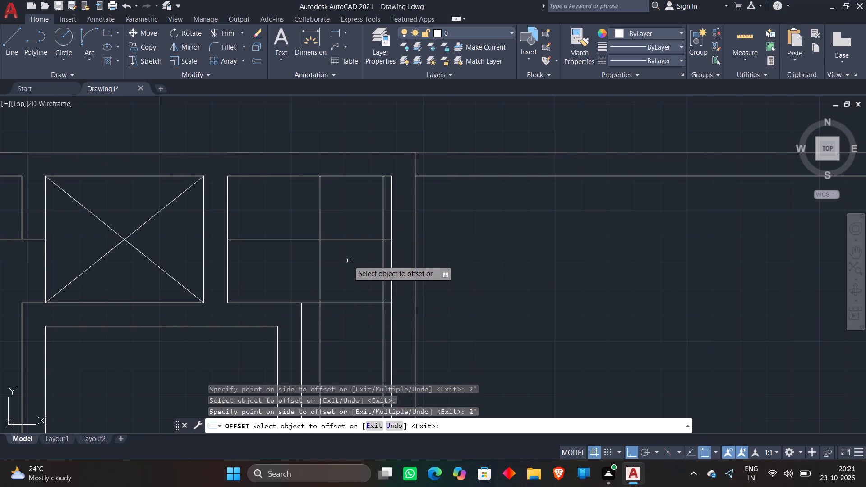
pyautogui.press('Escape')
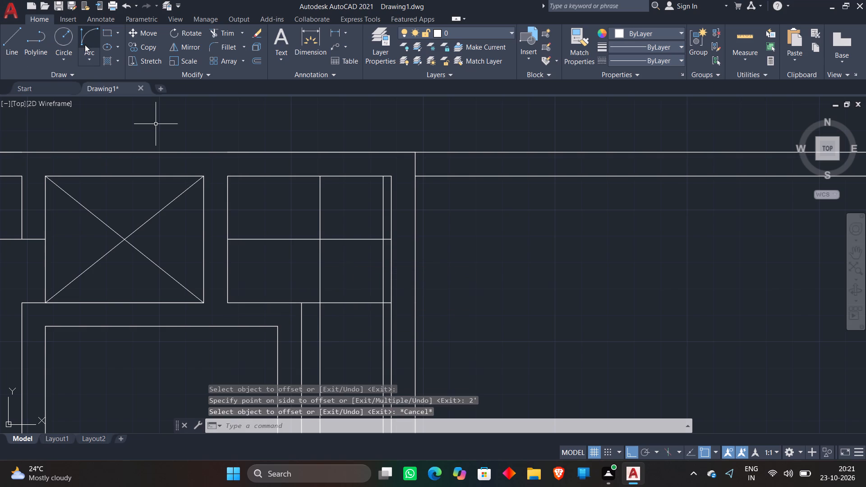
# Trim the ends of the offset lines beyond their crossings, leaving a 2' square door outline above the room's bottom line.
pyautogui.press('t')
pyautogui.write('R')
pyautogui.press('space')
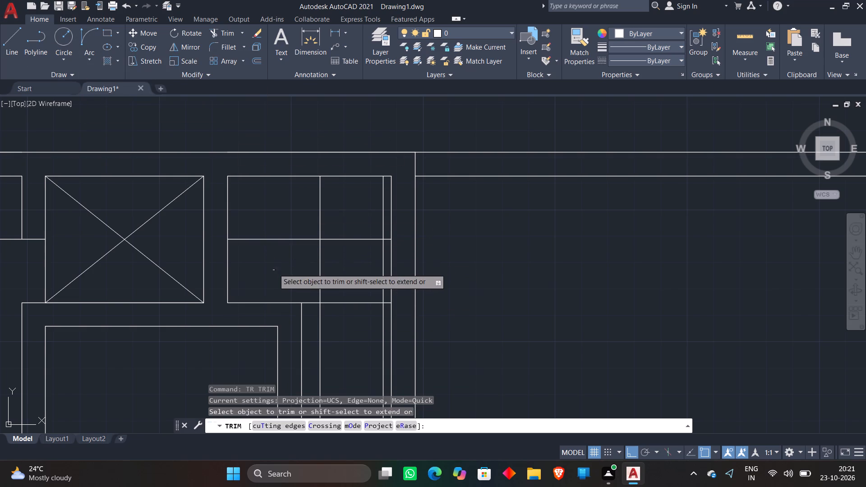
pyautogui.click(274, 269)
pyautogui.click(328, 202)
pyautogui.scroll(4, 411, 239)
pyautogui.click(185, 170)
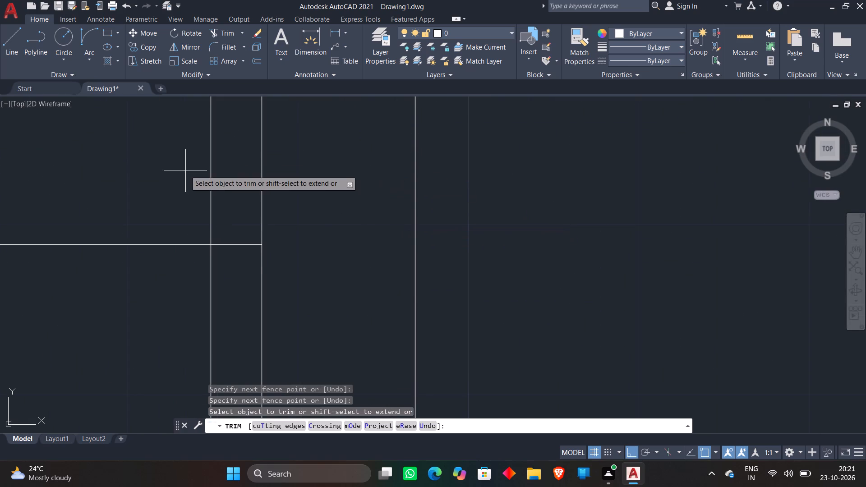
pyautogui.click(230, 248)
pyautogui.scroll(-5, 232, 189)
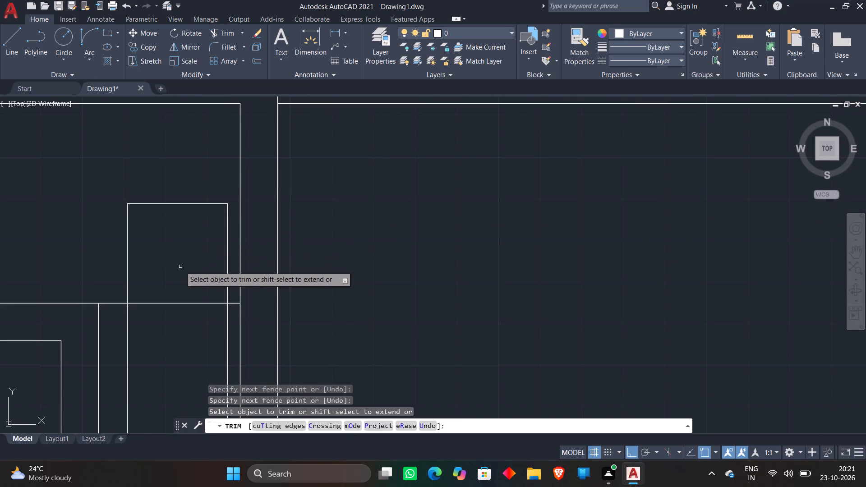
pyautogui.scroll(-2, 181, 262)
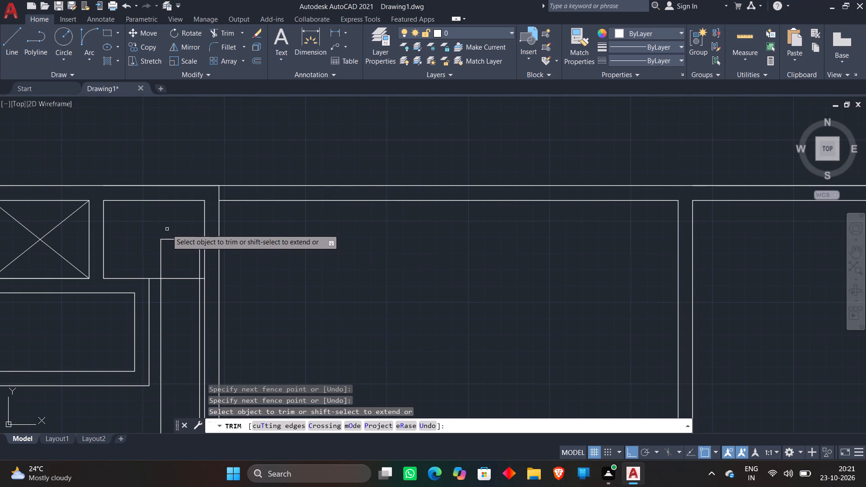
pyautogui.press('Escape')
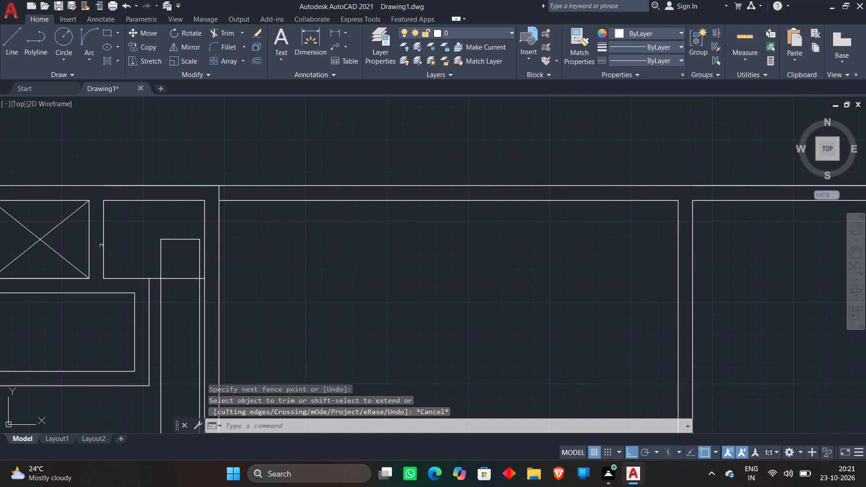
# Extend the top inner line of the room below the crossed space across the wall to the door outline's left line.
pyautogui.scroll(1, 101, 244)
pyautogui.write('EX')
pyautogui.press('space')
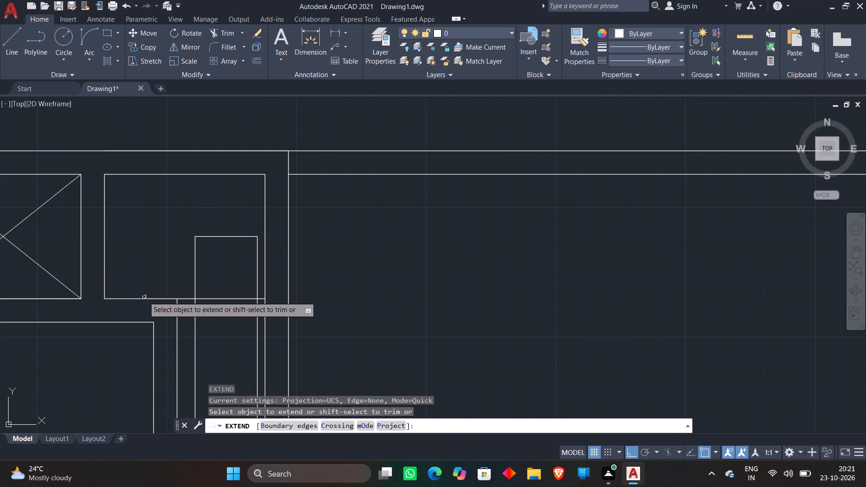
pyautogui.click(134, 324)
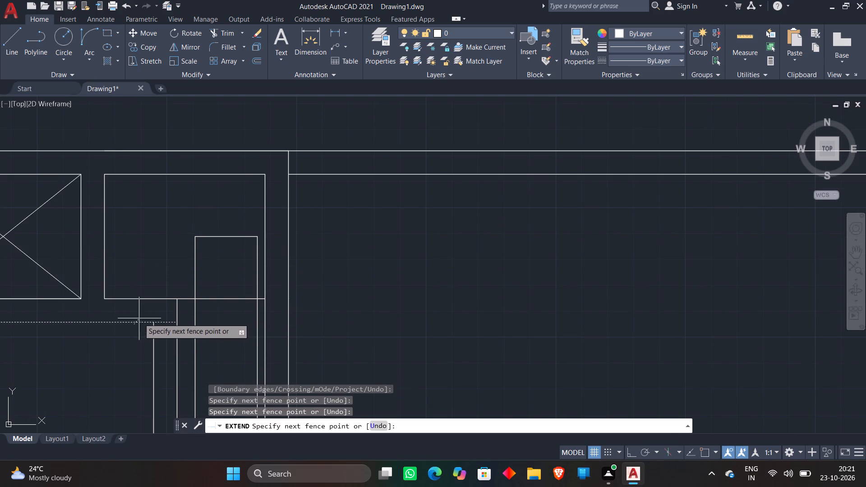
pyautogui.click(139, 318)
pyautogui.click(164, 316)
pyautogui.click(163, 335)
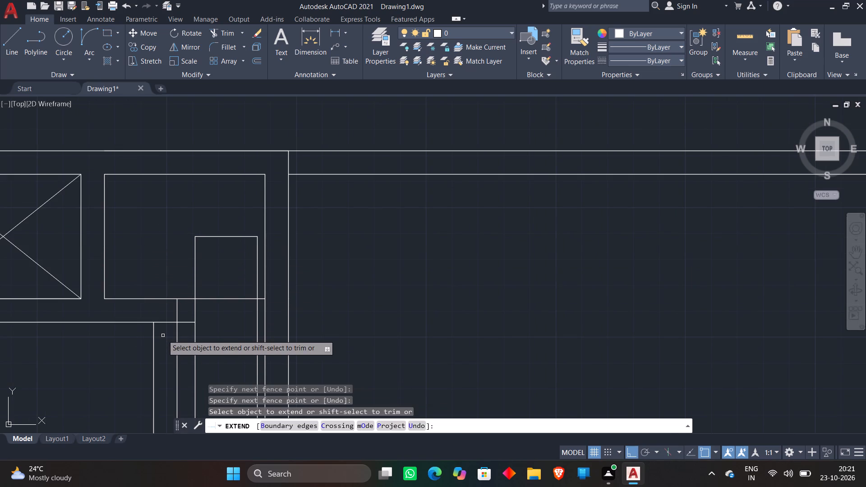
pyautogui.press('Escape')
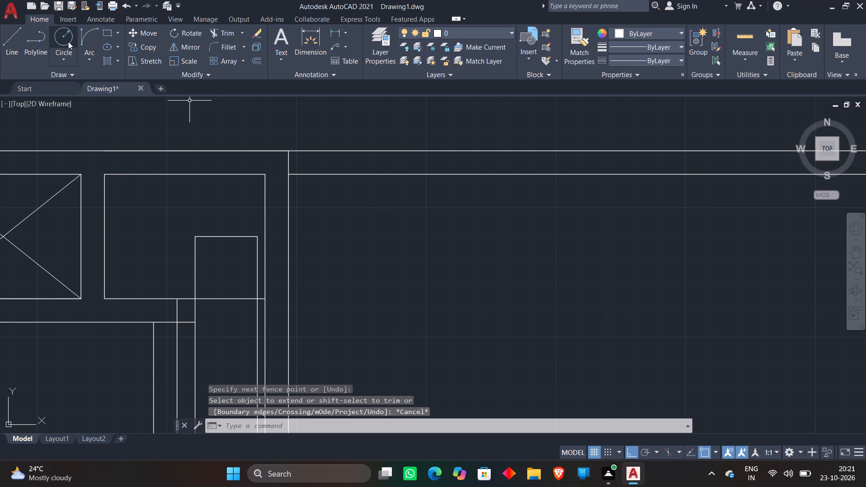
# Draw the door swing arc from the 2' door outline's lower-left corner to its upper-right corner in the room beside the crossed space.
pyautogui.click(82, 41)
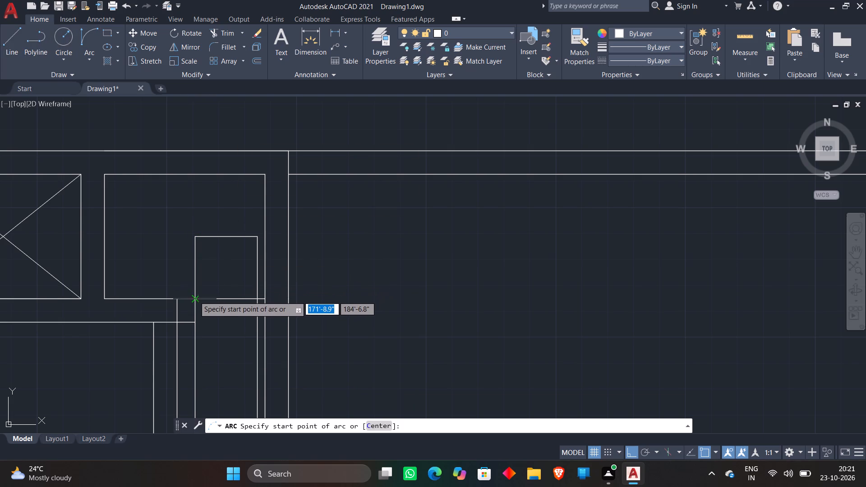
pyautogui.click(194, 298)
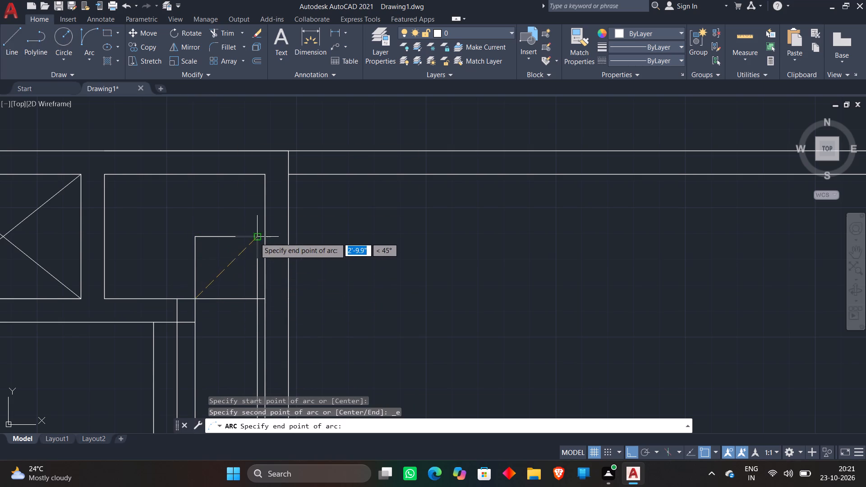
pyautogui.click(255, 238)
pyautogui.click(177, 192)
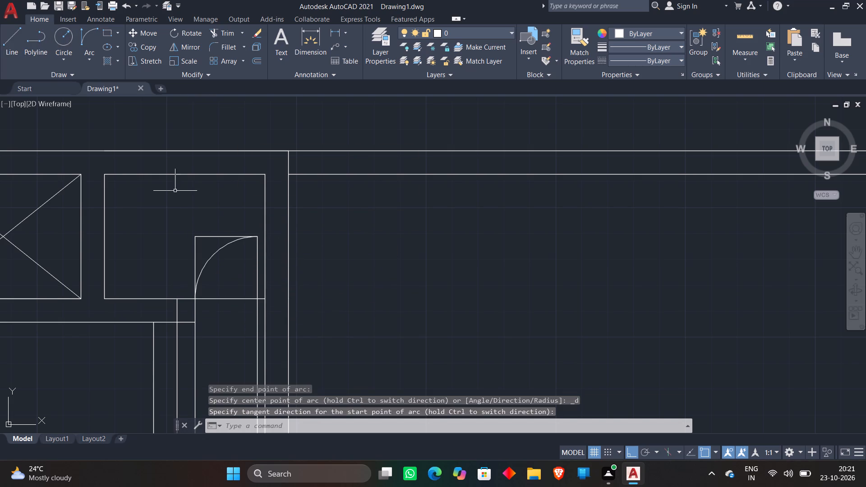
# Trim the door outline's top and left lines, the room's bottom line across the doorway, and the vertical line crossing the wall beside it.
pyautogui.click(218, 31)
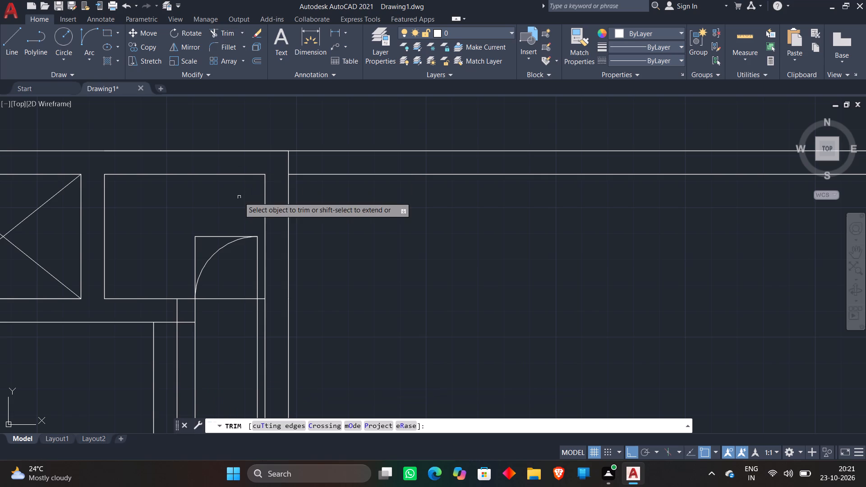
pyautogui.click(223, 216)
pyautogui.click(171, 248)
pyautogui.click(209, 230)
pyautogui.click(191, 248)
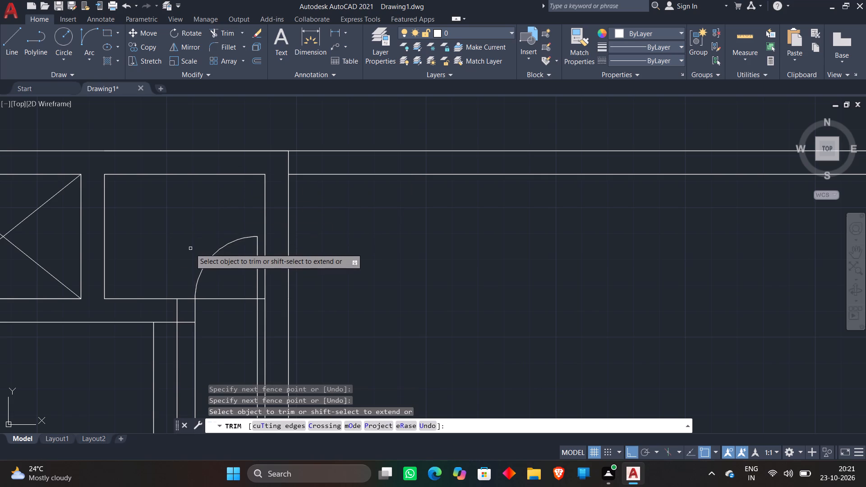
pyautogui.click(215, 282)
pyautogui.click(212, 320)
pyautogui.scroll(2, 175, 305)
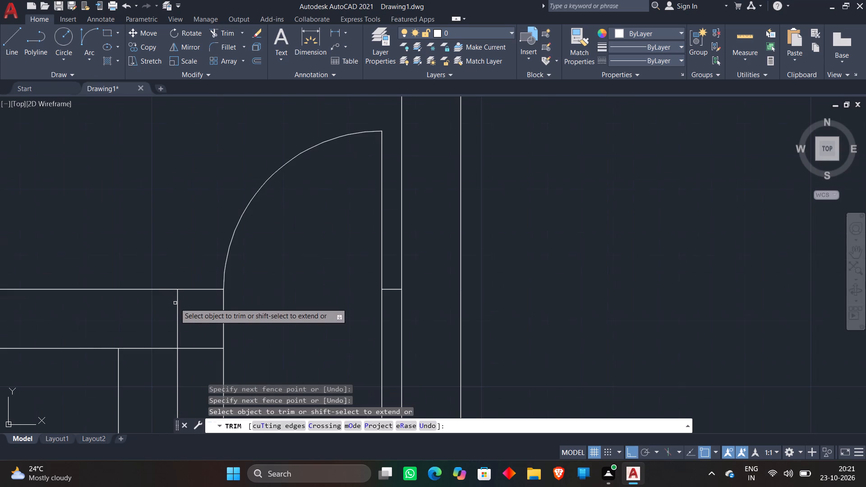
pyautogui.click(170, 306)
pyautogui.click(193, 307)
pyautogui.scroll(-2, 207, 255)
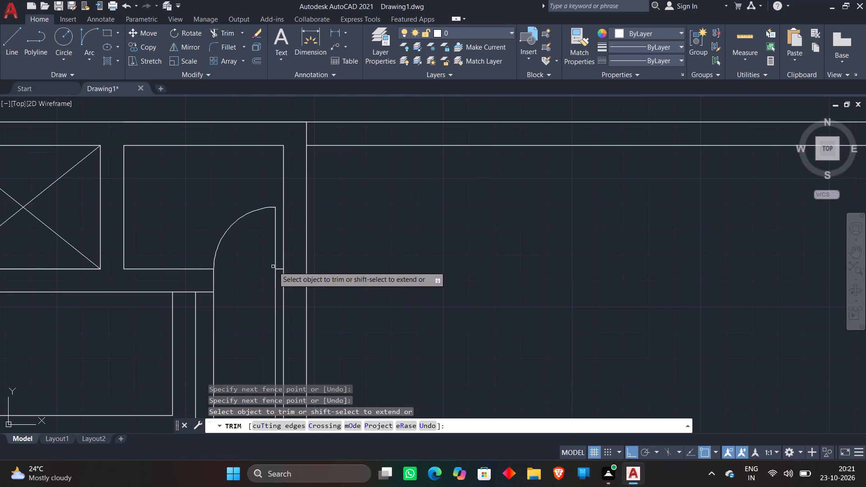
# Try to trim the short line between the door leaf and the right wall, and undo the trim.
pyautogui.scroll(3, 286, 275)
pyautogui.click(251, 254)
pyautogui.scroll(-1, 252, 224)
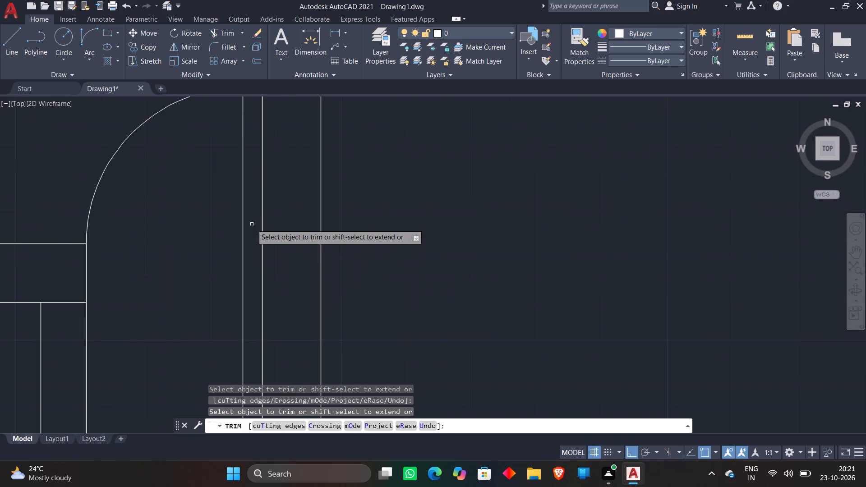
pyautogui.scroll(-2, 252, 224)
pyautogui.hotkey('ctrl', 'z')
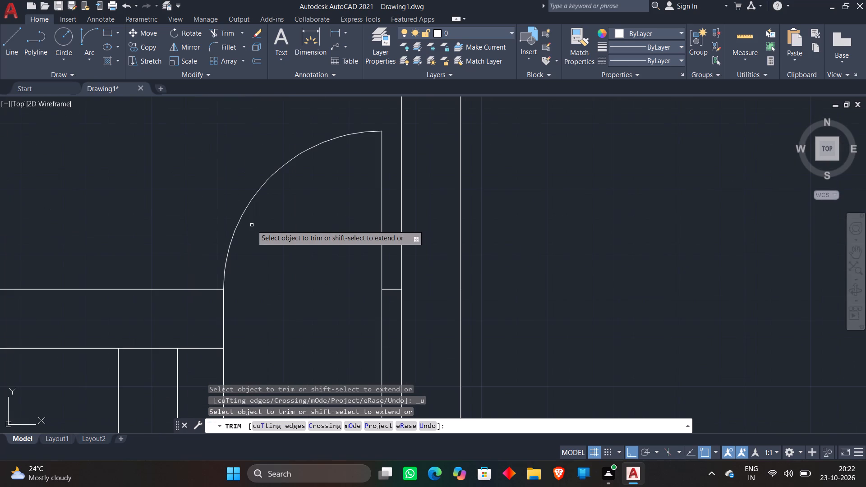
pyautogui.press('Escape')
# Extend the wall's lower line across the doorway, past the door leaf line, to the inner line of the right wall.
pyautogui.write('EX')
pyautogui.press('space')
pyautogui.moveTo(175, 326); pyautogui.dragTo(161, 210, button='middle')
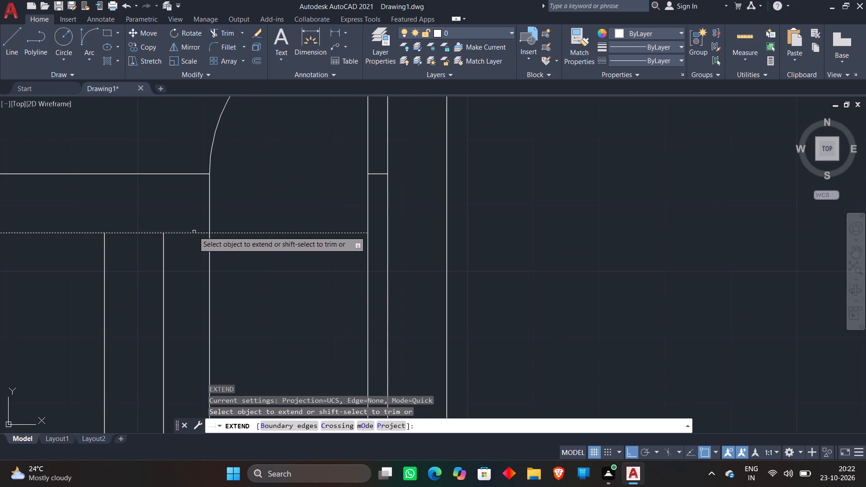
pyautogui.click(191, 234)
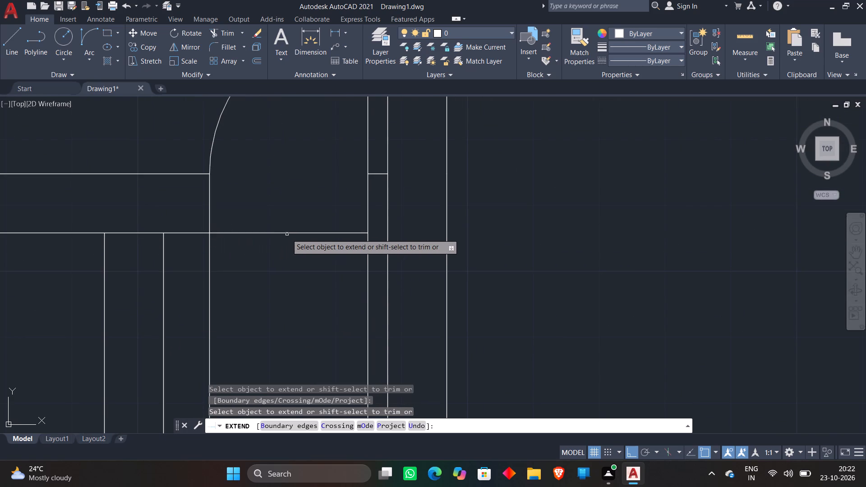
pyautogui.click(288, 234)
pyautogui.press('Escape')
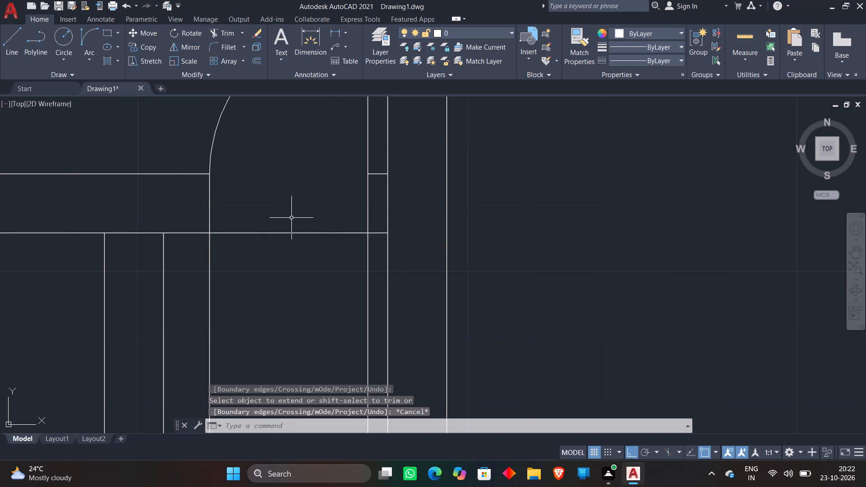
# Trim the door lines below the wall, the lower wall line across the doorway, and the right wall line inside the 3" jamb.
pyautogui.write('TR')
pyautogui.press('space')
pyautogui.scroll(2, 208, 259)
pyautogui.click(185, 253)
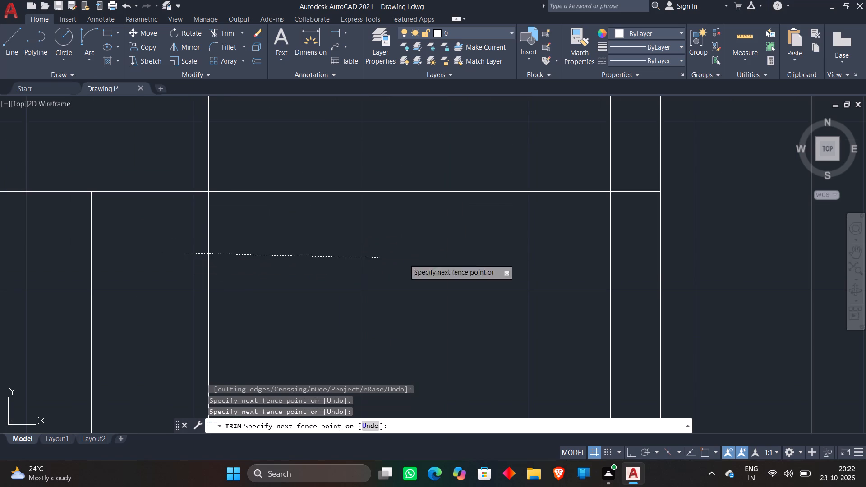
pyautogui.click(620, 249)
pyautogui.scroll(-4, 469, 207)
pyautogui.click(436, 191)
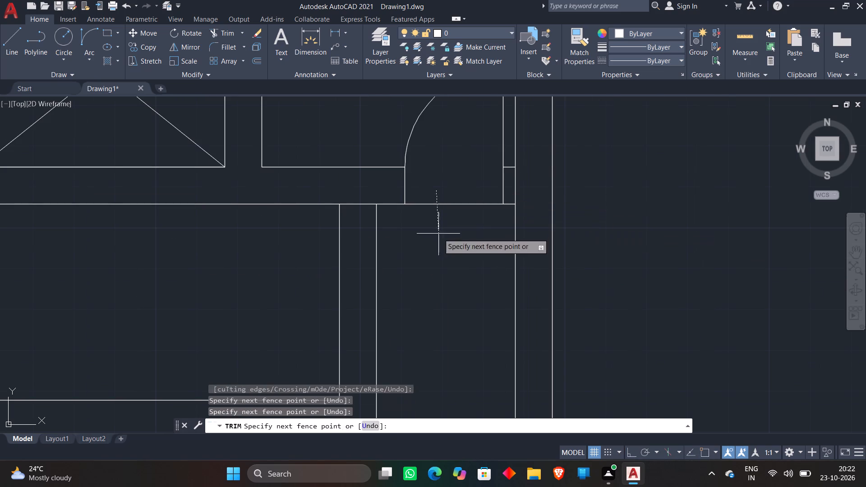
pyautogui.click(438, 234)
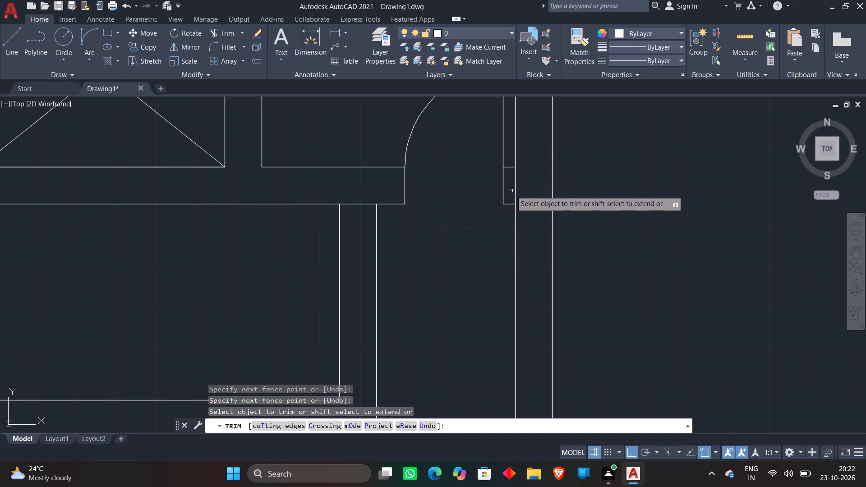
pyautogui.click(514, 188)
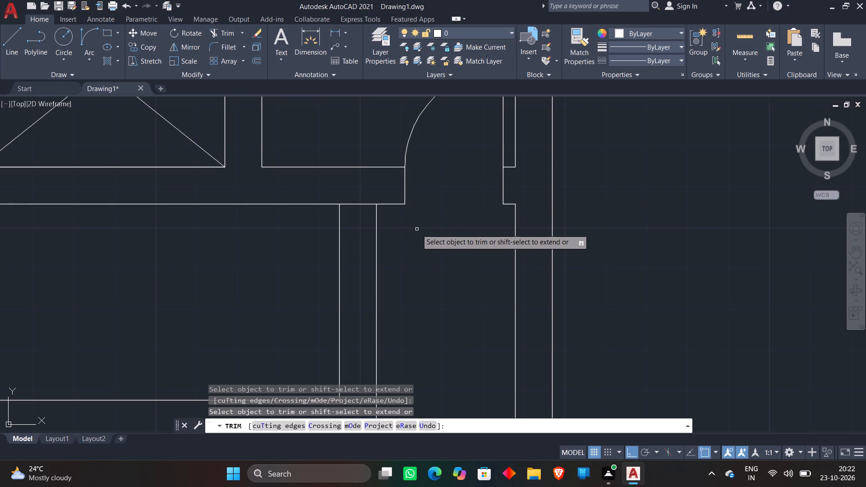
pyautogui.press('Escape')
# Offset the top inner line of the room below the crossed space 3" downward, and offset that new line another 2' downward.
pyautogui.scroll(-2, 417, 229)
pyautogui.moveTo(405, 224); pyautogui.dragTo(330, 229, button='middle')
pyautogui.scroll(-1, 315, 230)
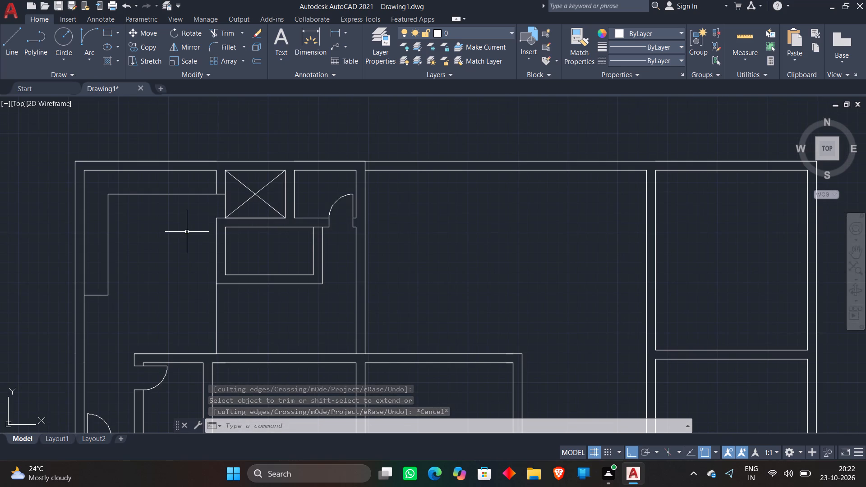
pyautogui.press('o')
pyautogui.press('Return')
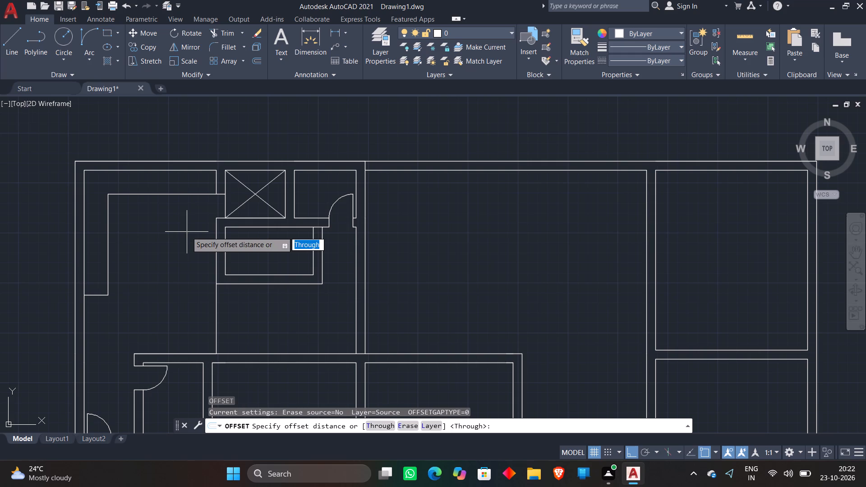
pyautogui.write('3"')
pyautogui.press('Return')
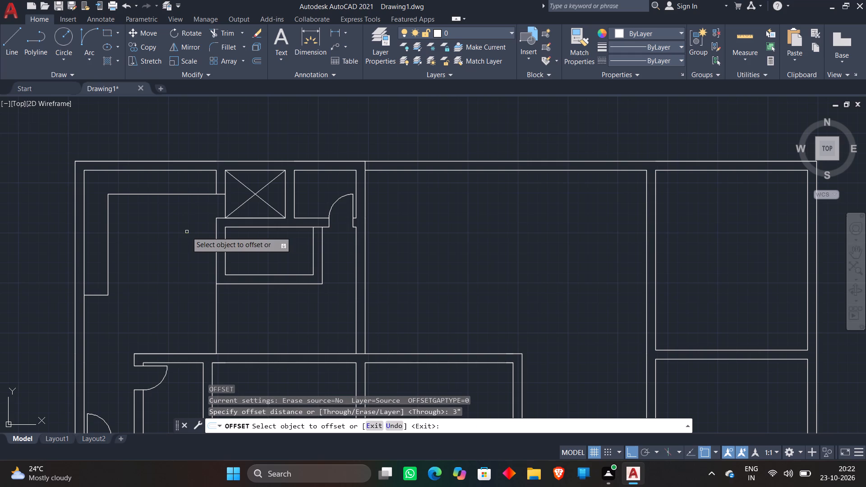
pyautogui.scroll(1, 284, 254)
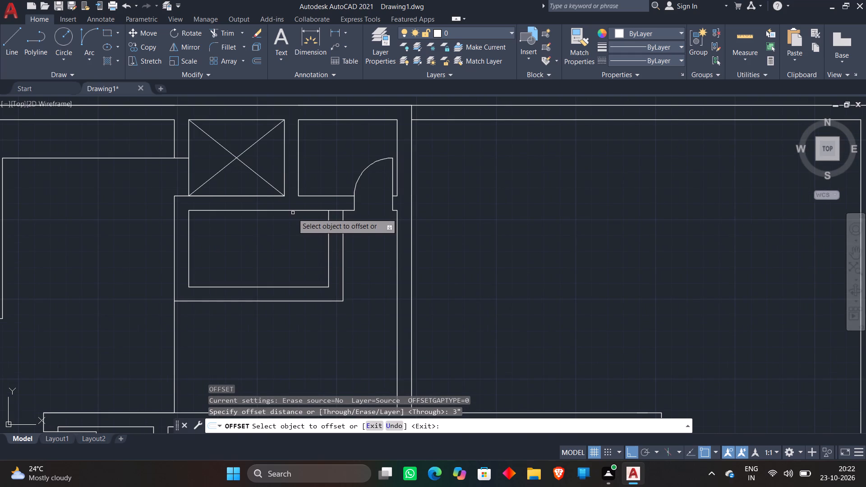
pyautogui.click(294, 211)
pyautogui.click(294, 244)
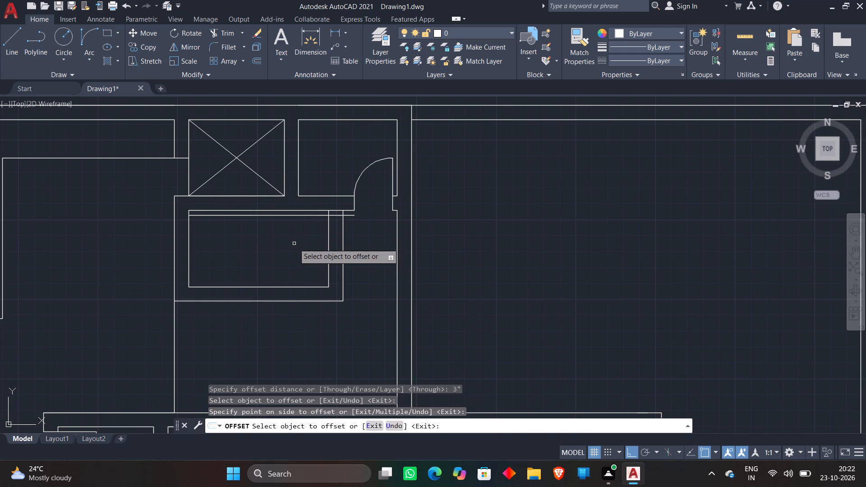
pyautogui.click(306, 216)
pyautogui.write("2'")
pyautogui.press('Return')
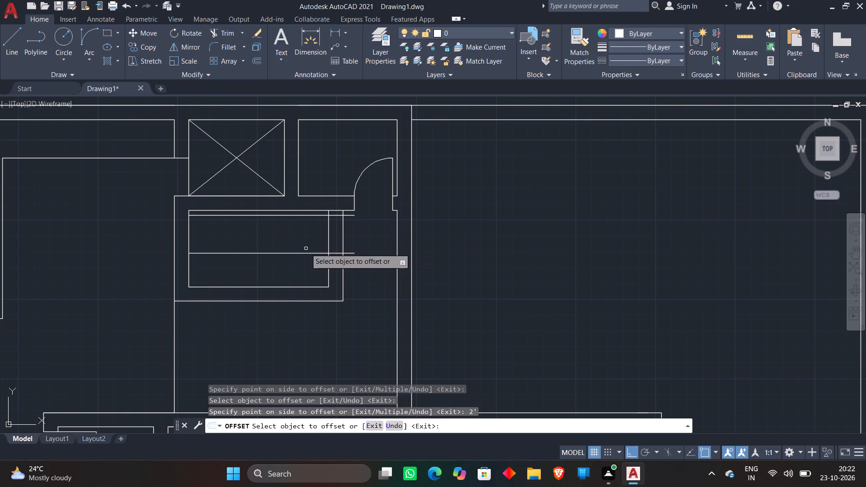
# Offset the right inner line of the room below the crossed space 2' inward.
pyautogui.click(330, 238)
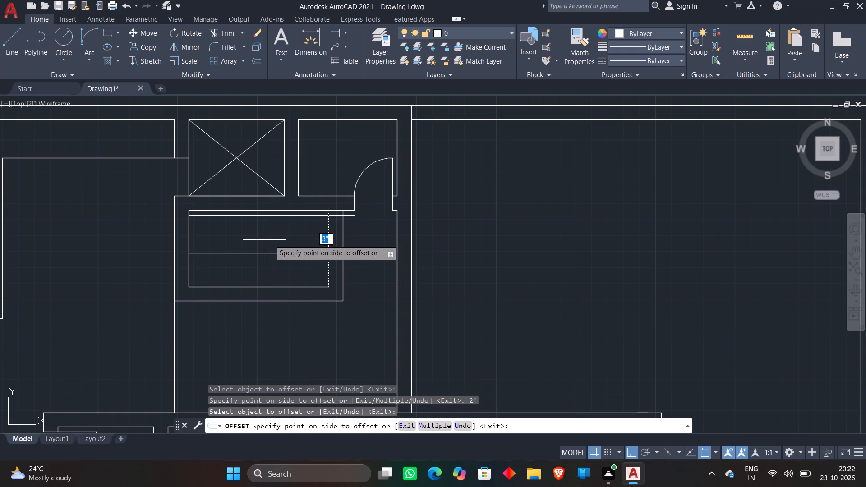
pyautogui.write("2'")
pyautogui.press('Return')
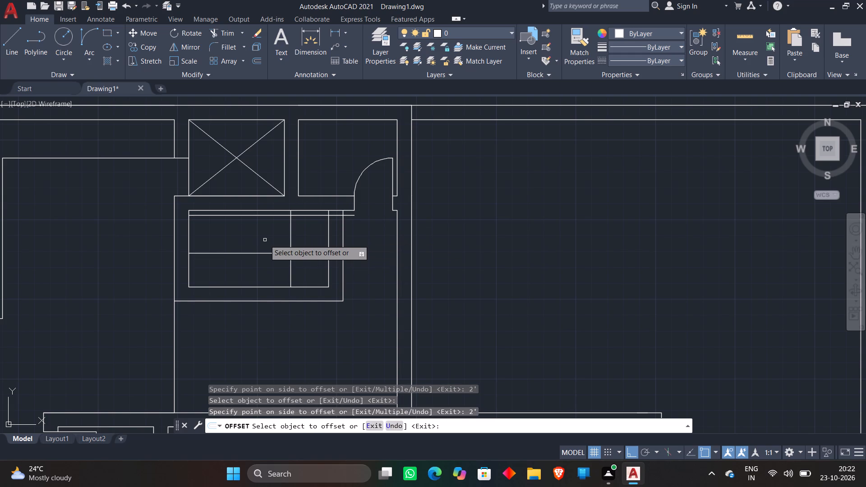
pyautogui.press('Escape')
# Trim the offset lines to a 2' square door outline extending through the right wall, and trim the line closing the wall's top junction.
pyautogui.press('t')
pyautogui.press('r')
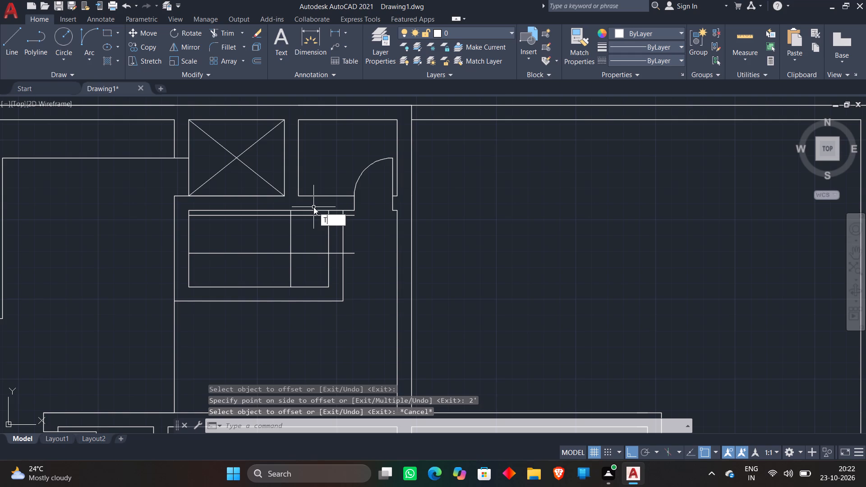
pyautogui.press('space')
pyautogui.scroll(3, 278, 217)
pyautogui.click(307, 205)
pyautogui.click(275, 221)
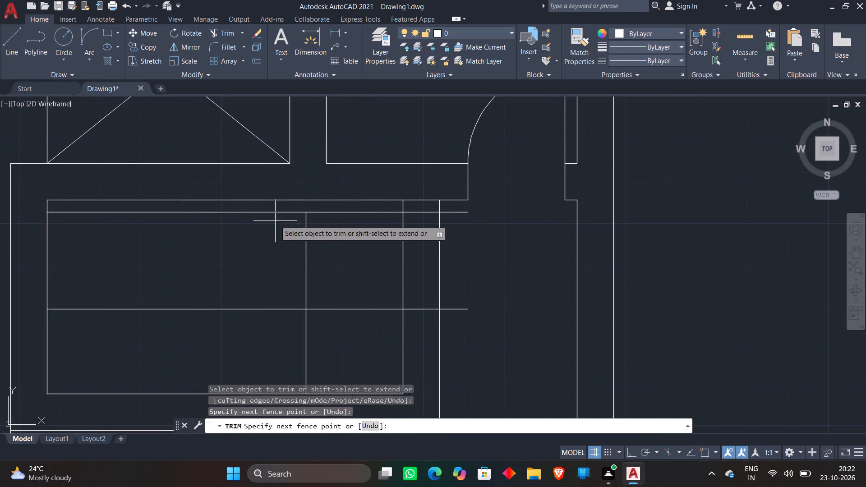
pyautogui.click(279, 207)
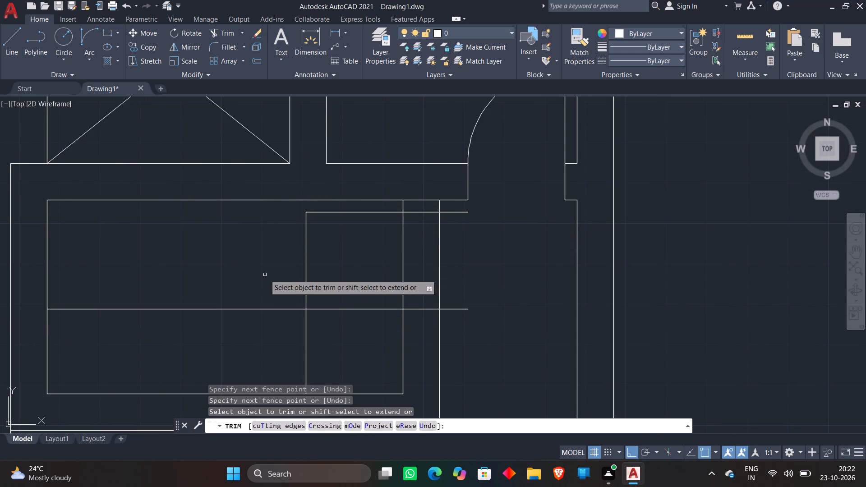
pyautogui.click(264, 281)
pyautogui.click(327, 341)
pyautogui.click(448, 210)
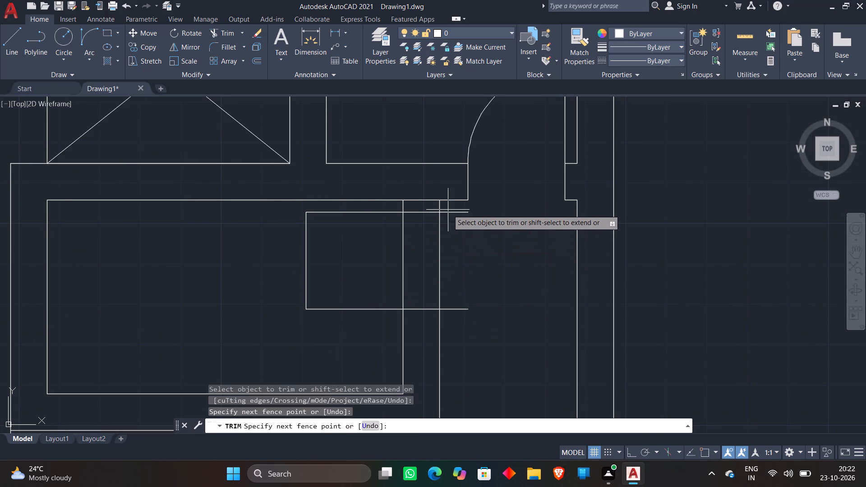
pyautogui.click(464, 326)
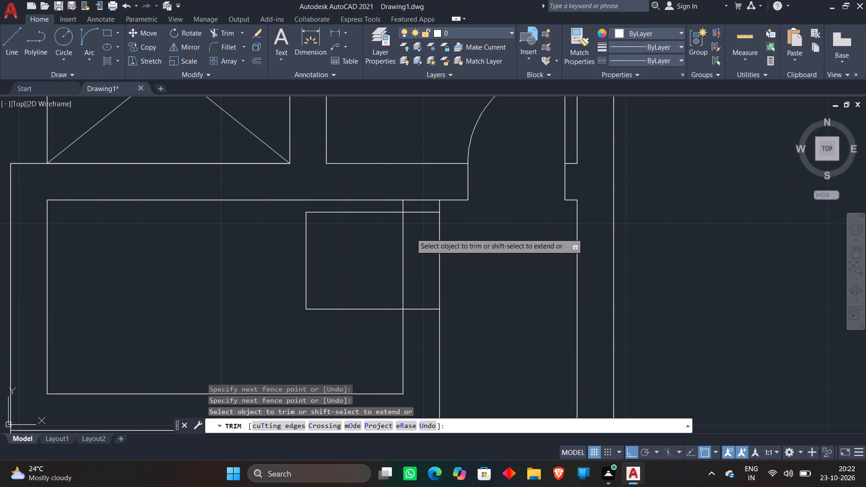
pyautogui.click(418, 200)
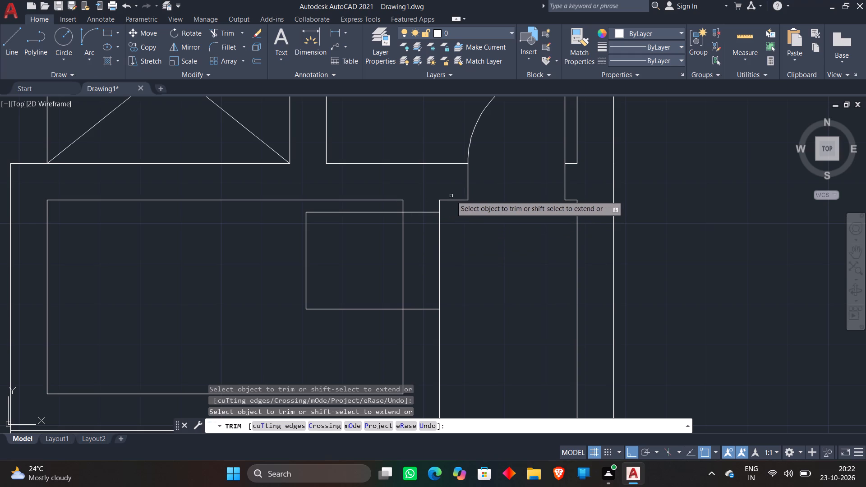
pyautogui.press('Escape')
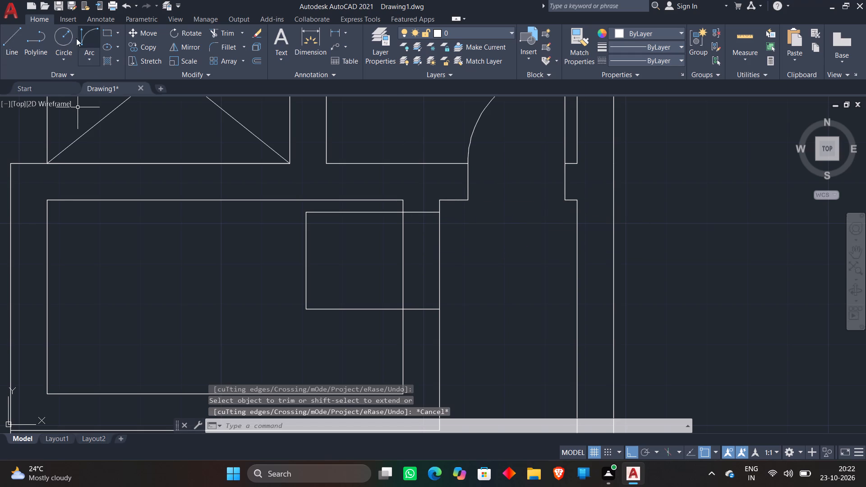
# Draw the door swing arc from the lower crossing on the room's right inner line to the door outline's upper-left corner.
pyautogui.click(90, 35)
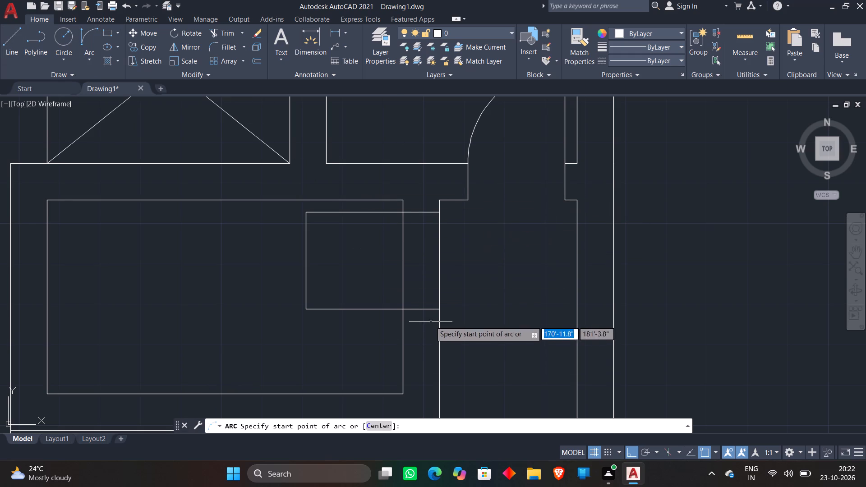
pyautogui.click(402, 307)
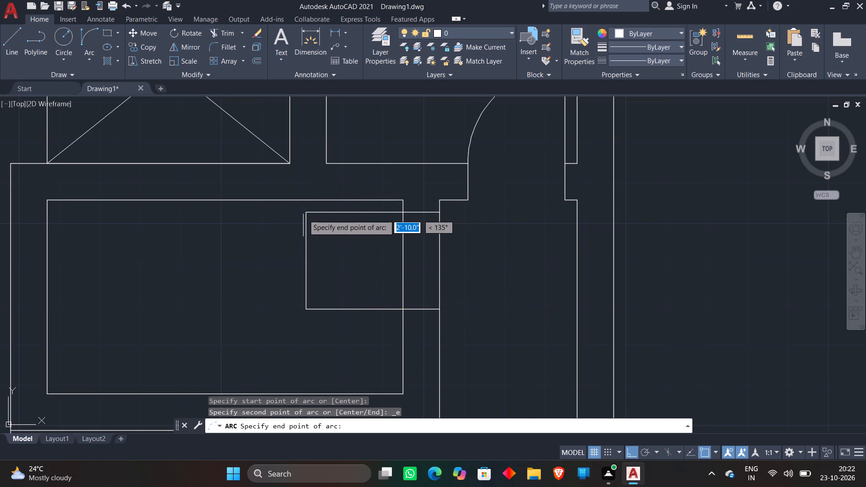
pyautogui.click(304, 215)
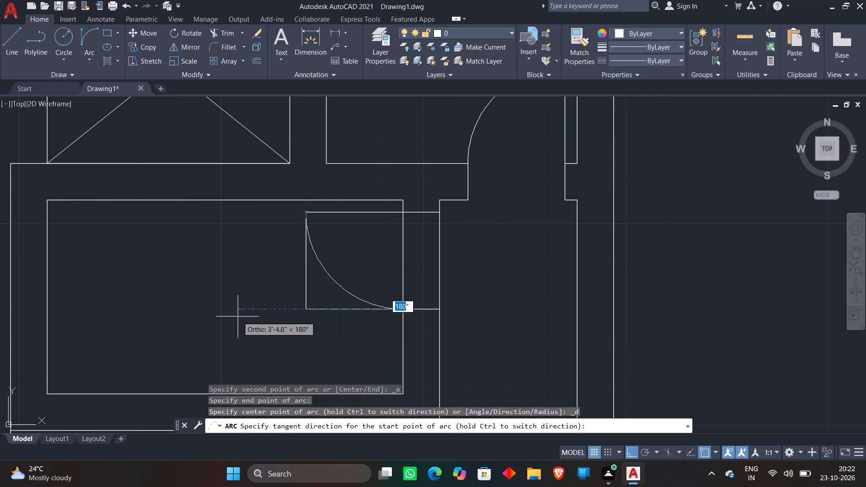
pyautogui.click(238, 317)
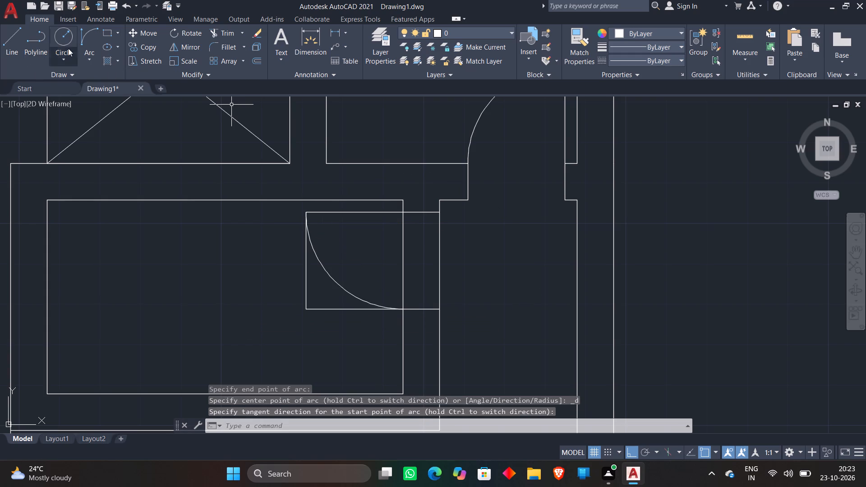
# Trim the wall lines across the new door opening and the door outline's left and lower edges, leaving the swing arc and door leaf.
pyautogui.click(211, 28)
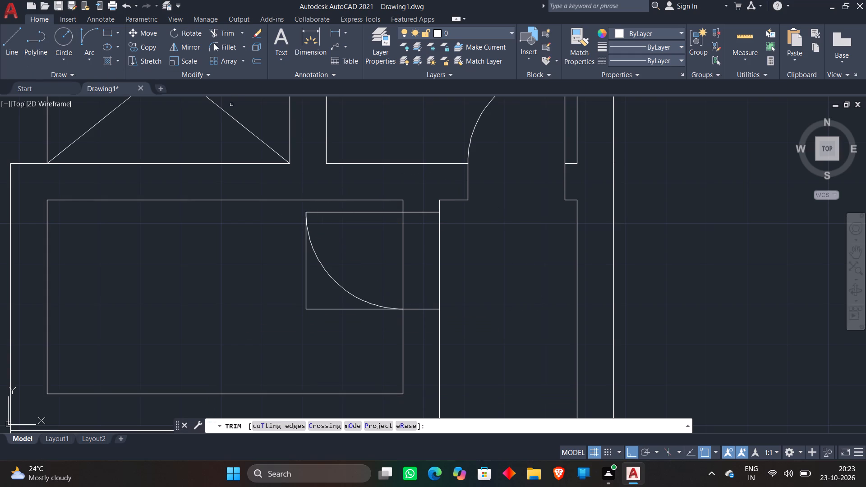
pyautogui.click(378, 260)
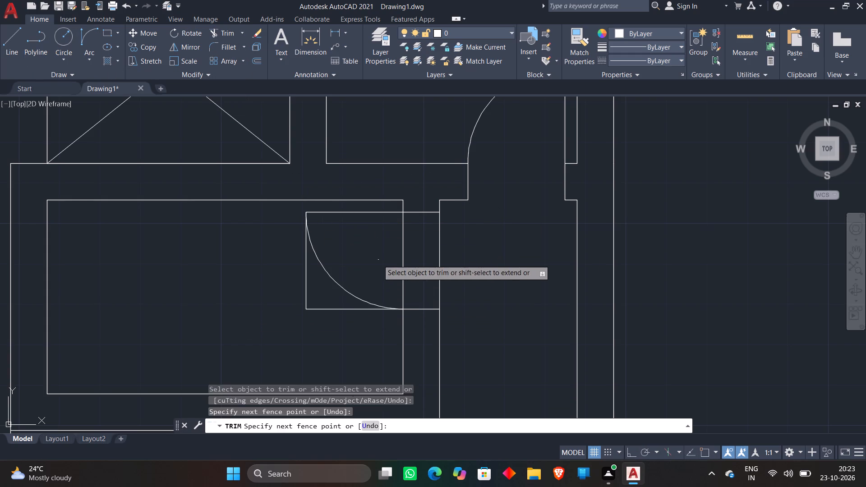
pyautogui.click(497, 251)
pyautogui.click(295, 270)
pyautogui.click(331, 312)
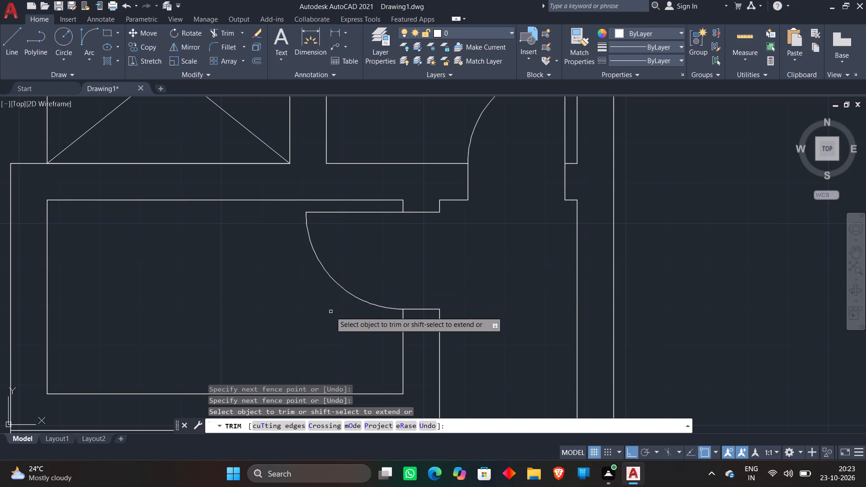
pyautogui.press('space')
# Extend the bottom outer line of the room below the crossed space rightward to the far line of the vertical wall.
pyautogui.scroll(-3, 332, 308)
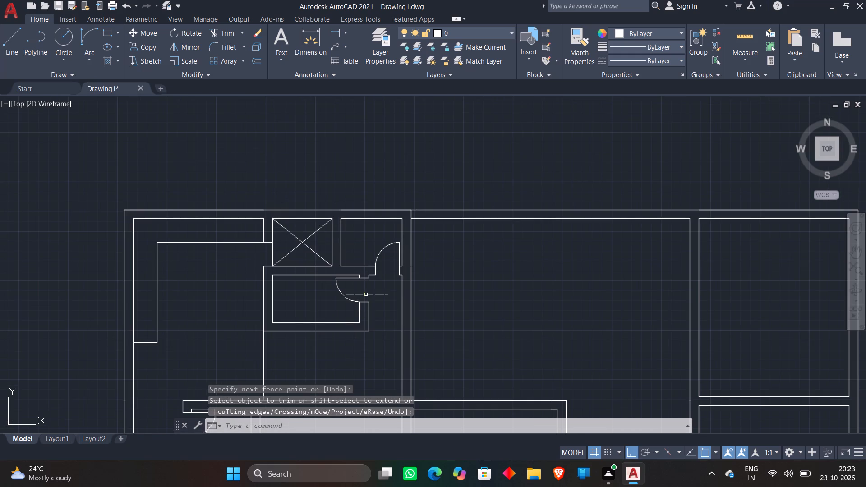
pyautogui.moveTo(366, 294); pyautogui.dragTo(303, 249, button='middle')
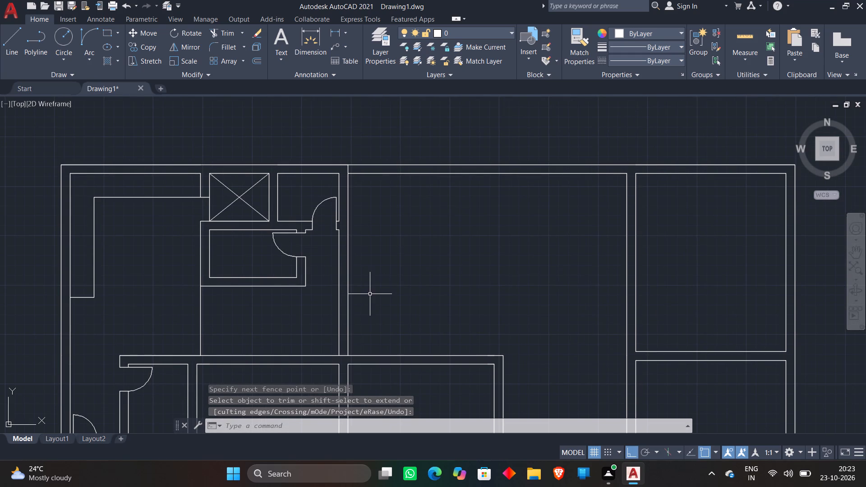
pyautogui.moveTo(370, 294); pyautogui.dragTo(371, 262, button='middle')
pyautogui.scroll(1, 372, 254)
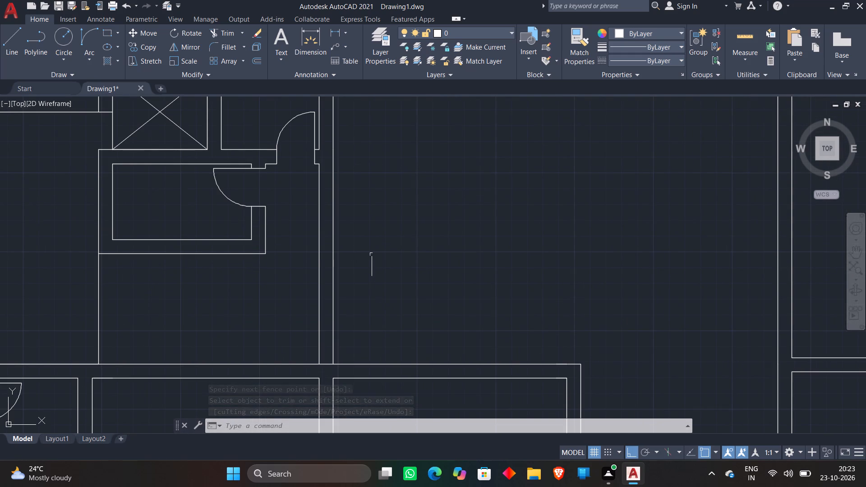
pyautogui.write('EX')
pyautogui.press('space')
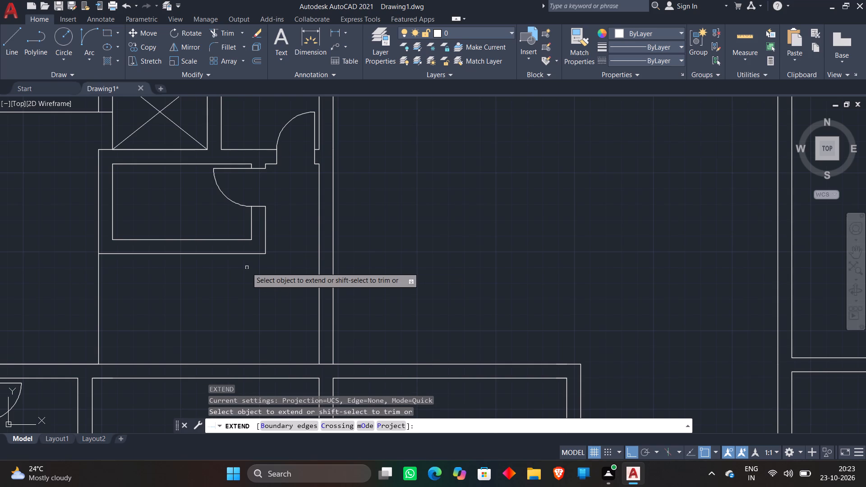
pyautogui.click(251, 254)
pyautogui.click(308, 254)
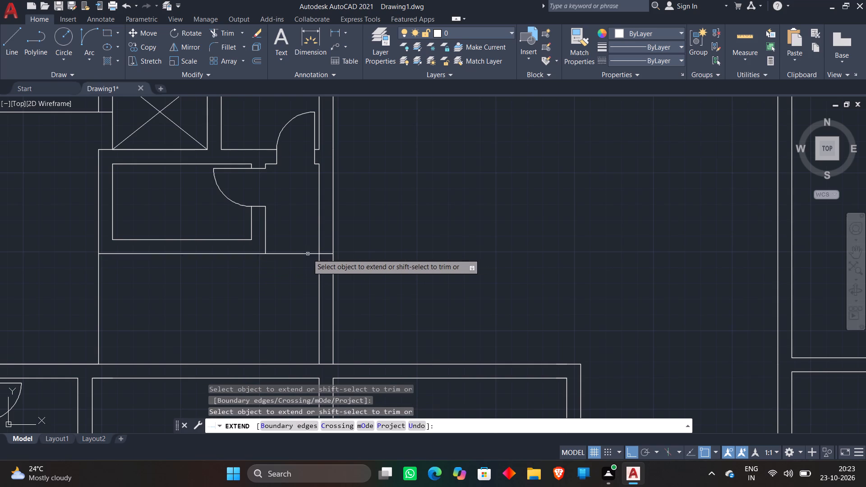
pyautogui.press('Escape')
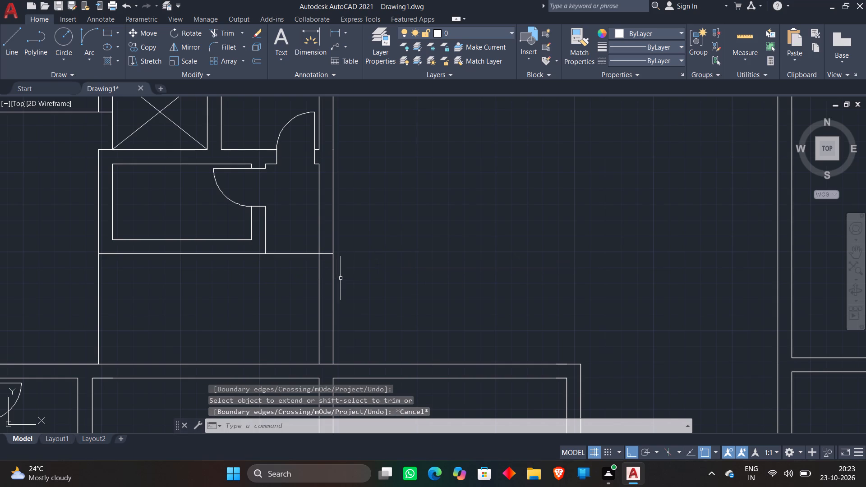
# Trim the vertical wall's left line below the extended line, down to the horizontal wall.
pyautogui.scroll(2, 341, 278)
pyautogui.scroll(-2, 314, 254)
pyautogui.press('t')
pyautogui.press('r')
pyautogui.press('space')
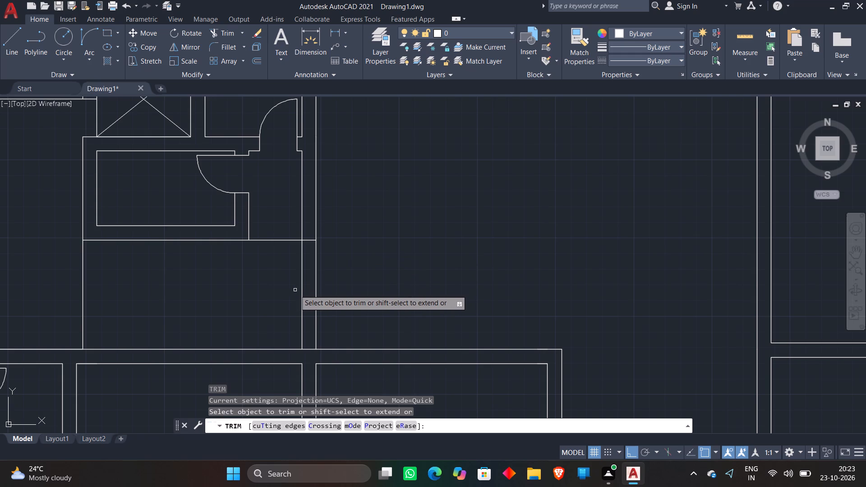
pyautogui.click(302, 294)
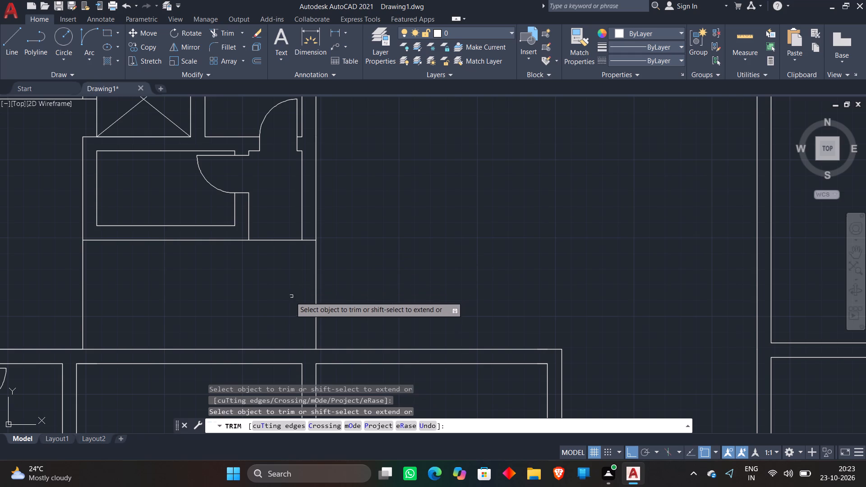
pyautogui.press('Escape')
# Offset the vertical wall's remaining right line 3" to the left.
pyautogui.scroll(-1, 238, 313)
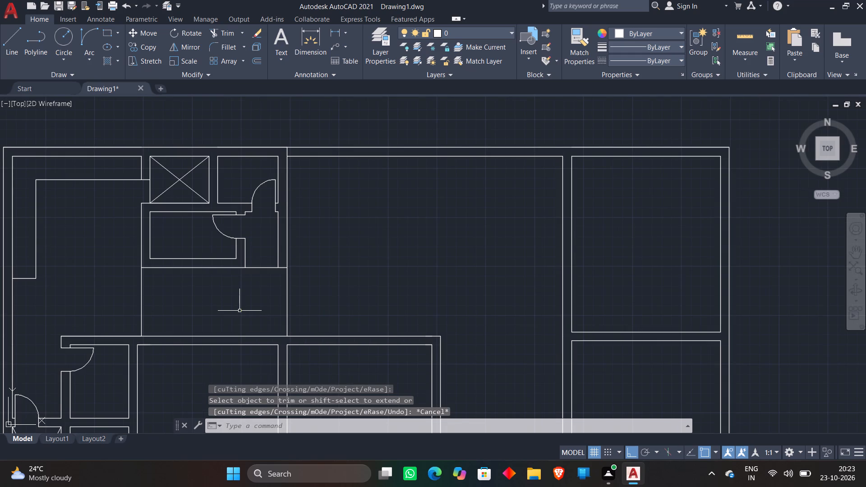
pyautogui.press('o')
pyautogui.press('Return')
pyautogui.write('3"')
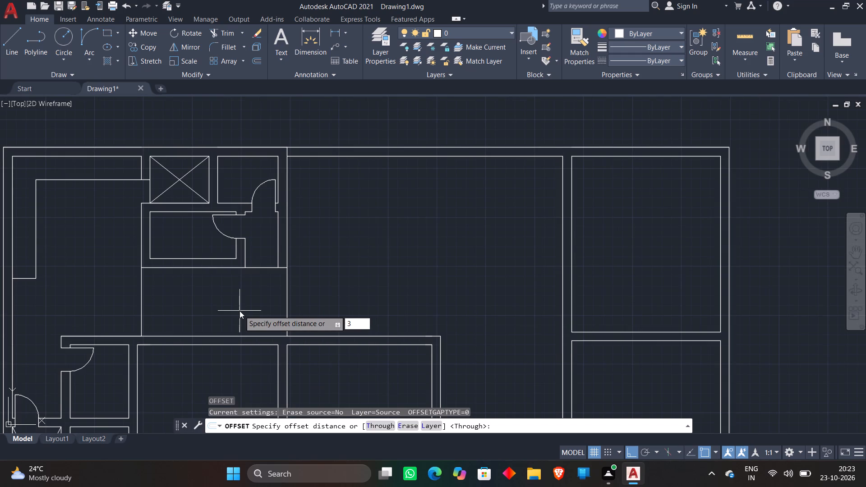
pyautogui.press('Return')
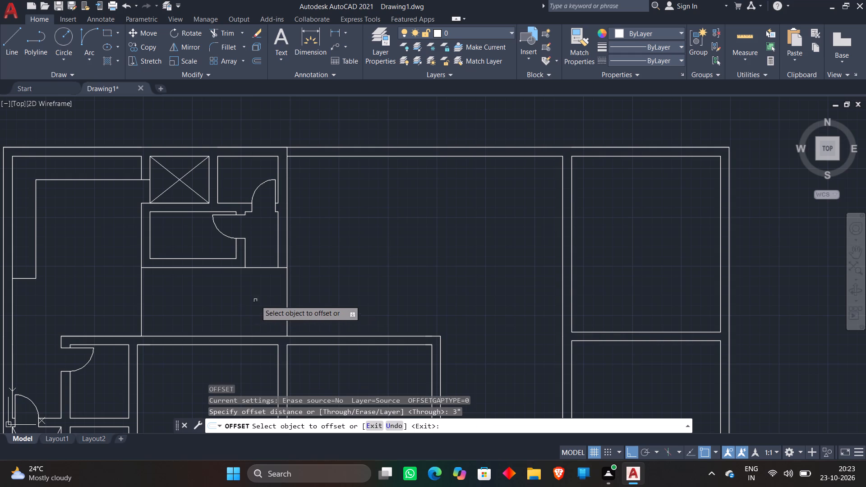
pyautogui.click(286, 309)
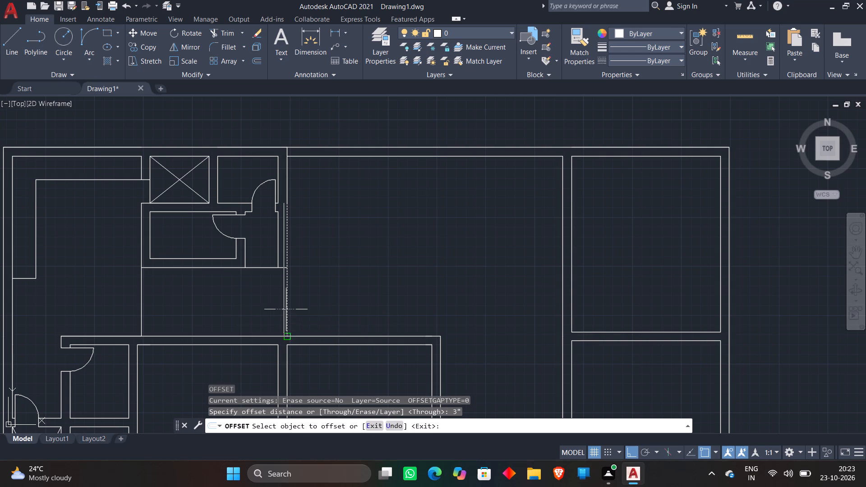
pyautogui.click(265, 309)
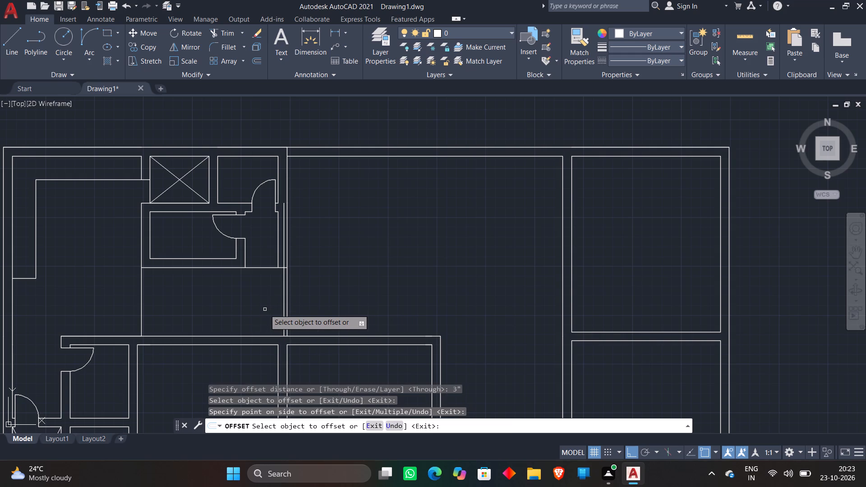
pyautogui.press('Escape')
# Trim the part of the 3" offset line that runs above the extended horizontal line.
pyautogui.write('TR')
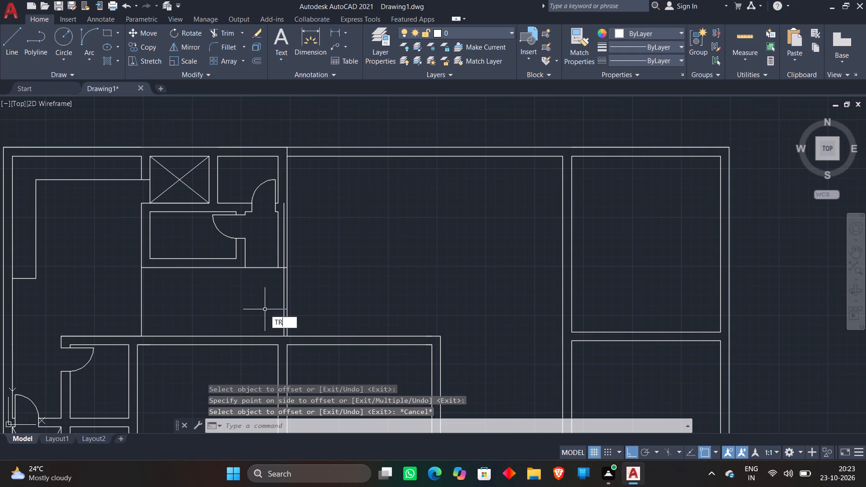
pyautogui.press('space')
pyautogui.scroll(2, 284, 282)
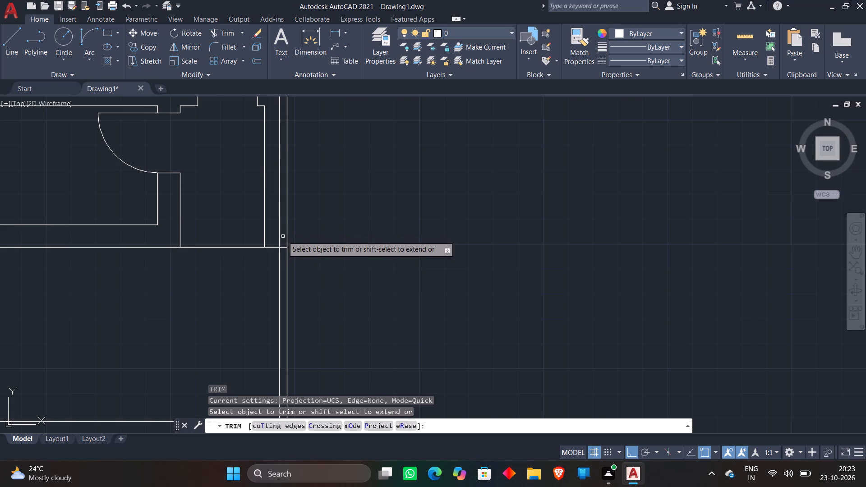
pyautogui.click(279, 239)
pyautogui.press('Escape')
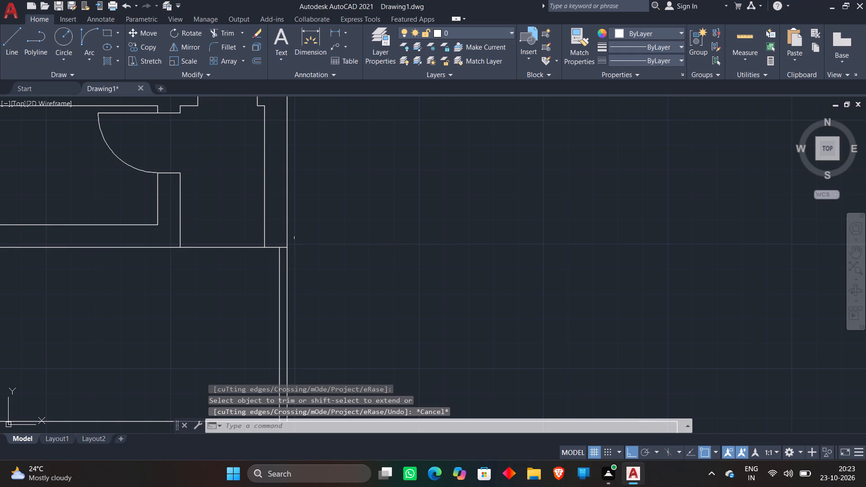
# Extend the top inner line of the small room beside the lower-left crossed space rightward to the far line of its right wall.
pyautogui.scroll(-4, 295, 238)
pyautogui.scroll(2, 322, 274)
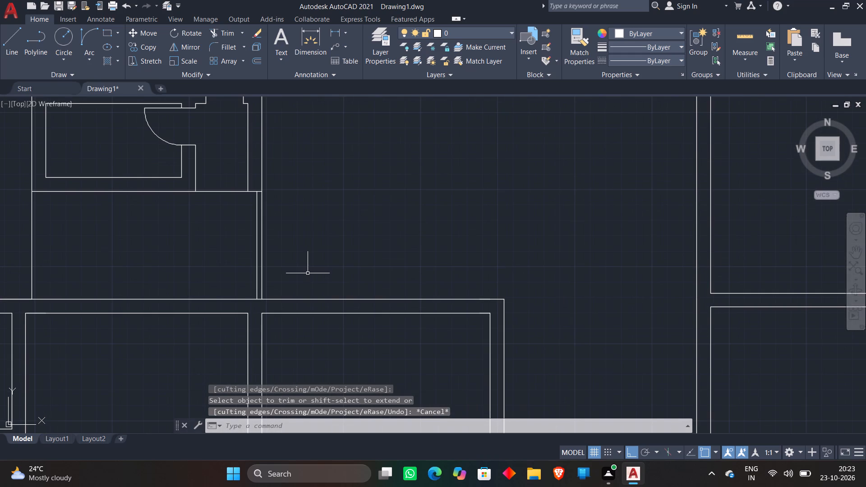
pyautogui.scroll(-1, 308, 273)
pyautogui.scroll(-1, 248, 308)
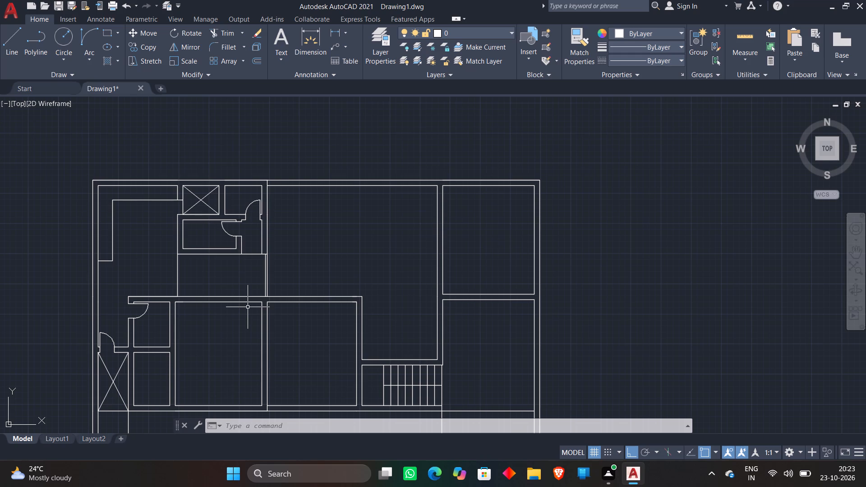
pyautogui.scroll(-2, 279, 305)
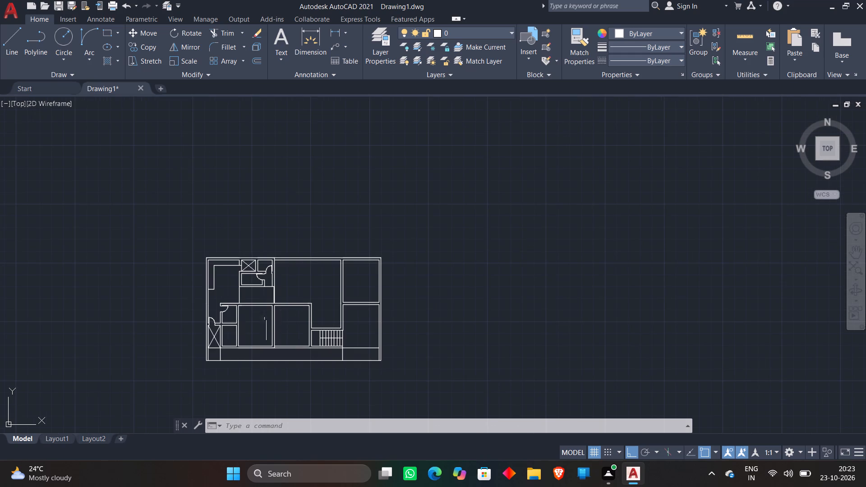
pyautogui.scroll(2, 253, 326)
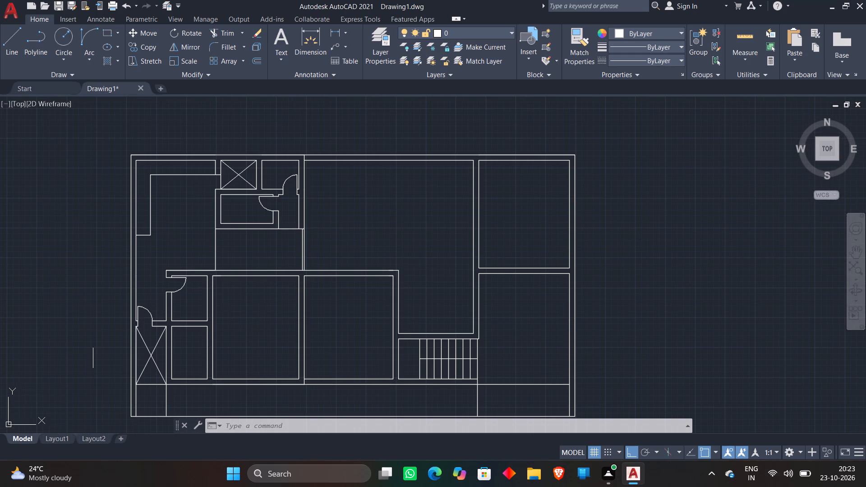
pyautogui.scroll(3, 291, 318)
pyautogui.scroll(-2, 297, 317)
pyautogui.press('e')
pyautogui.press('x')
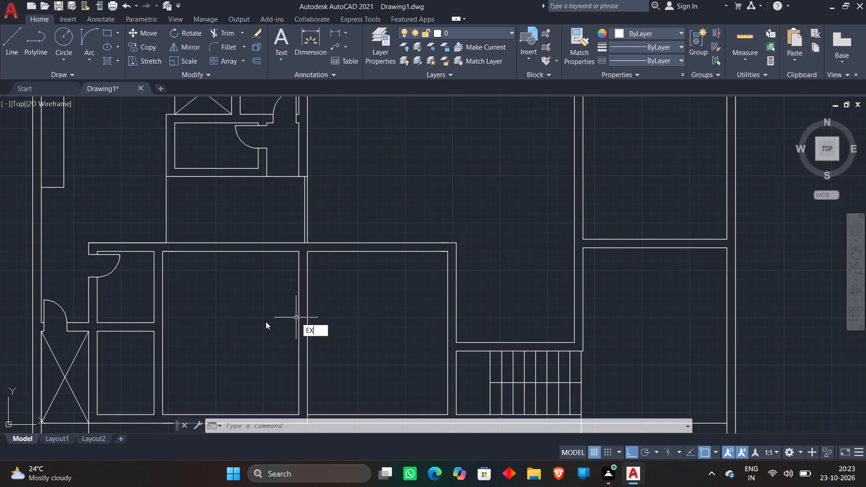
pyautogui.press('space')
pyautogui.click(136, 331)
pyautogui.press('Escape')
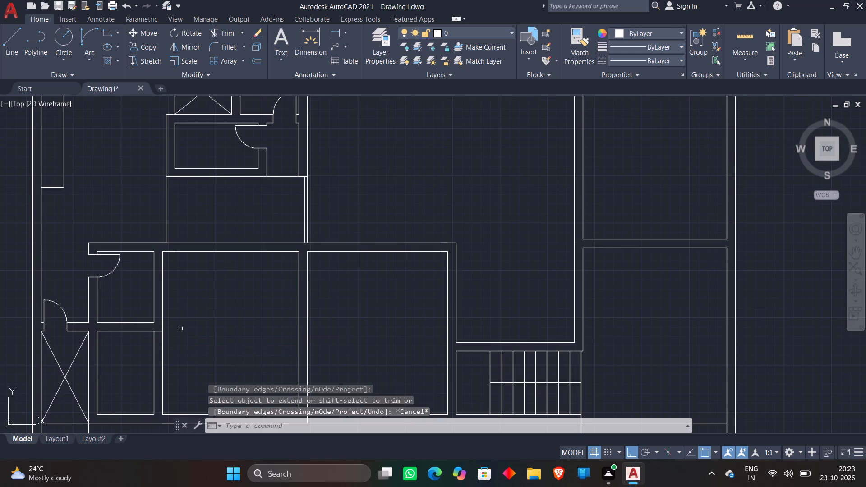
# Offset the small room's extended top line 3" downward, and offset that new line another 2' downward.
pyautogui.press('o')
pyautogui.press('Return')
pyautogui.write('3"')
pyautogui.press('Return')
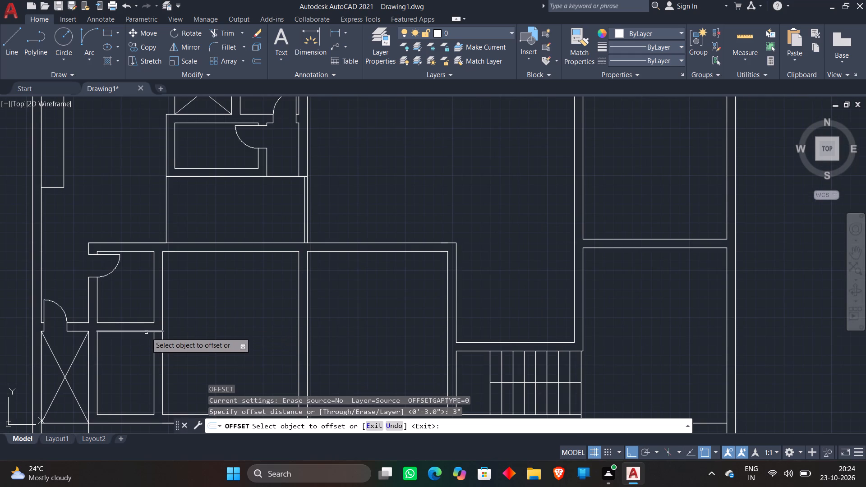
pyautogui.scroll(1, 146, 332)
pyautogui.click(134, 331)
pyautogui.click(122, 369)
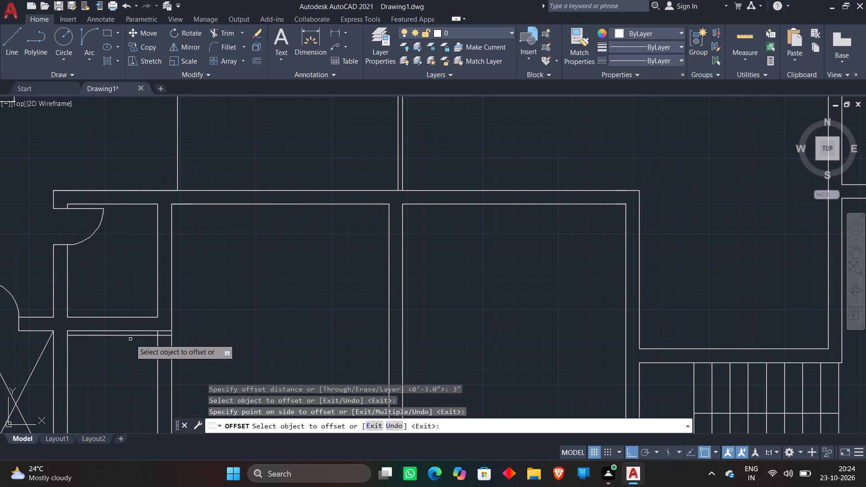
pyautogui.click(132, 335)
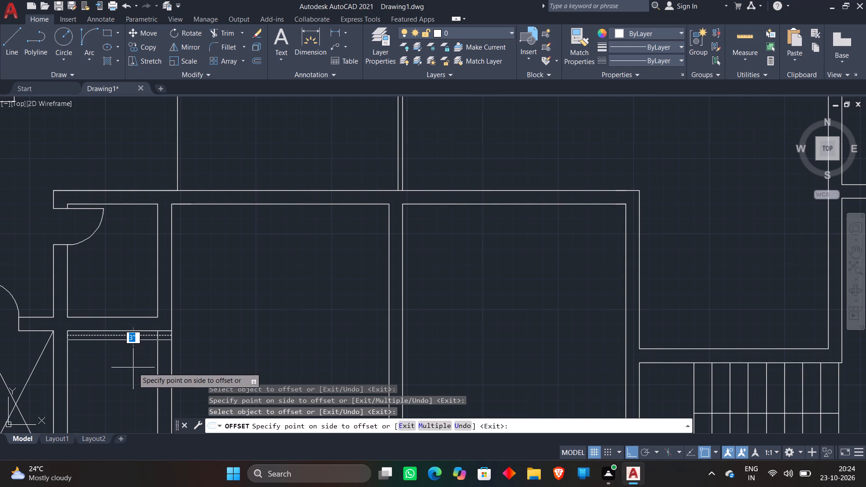
pyautogui.write("2'")
pyautogui.press('Return')
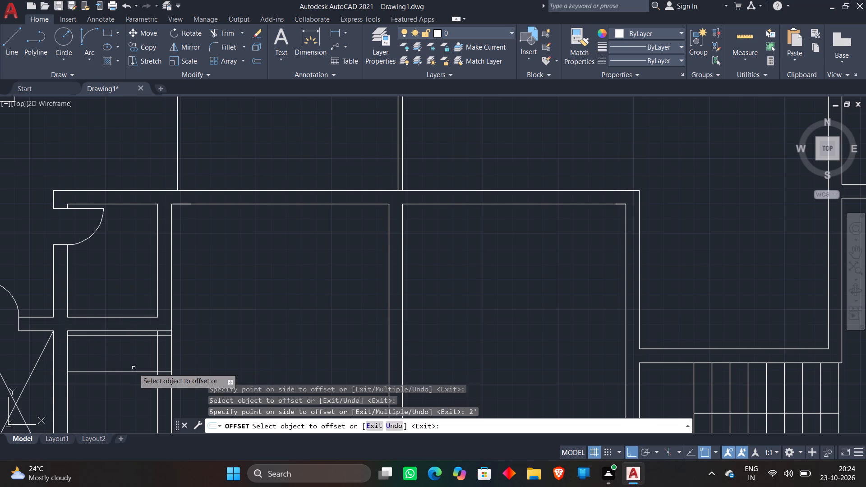
# Offset the small room's right inner line 2' inward.
pyautogui.click(157, 364)
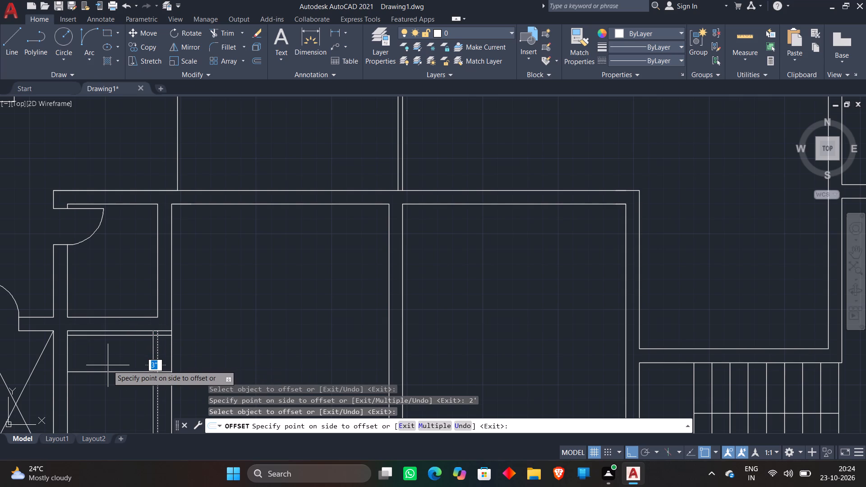
pyautogui.write("2'")
pyautogui.press('Return')
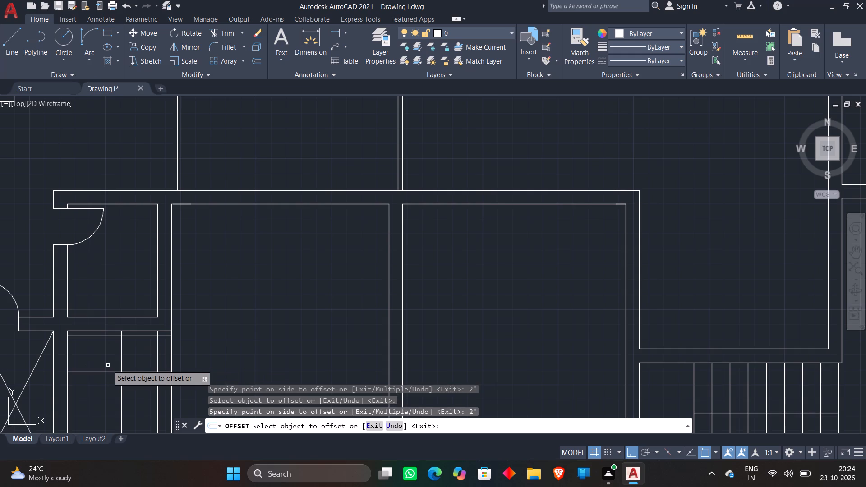
pyautogui.press('Escape')
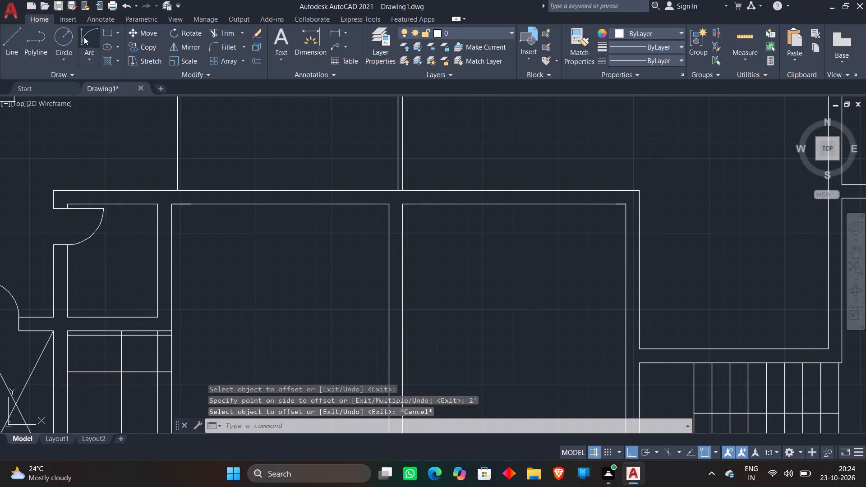
# Draw the door's quarter-circle swing arc from the small room's right inner wall line up to the 3" offset line.
pyautogui.click(88, 35)
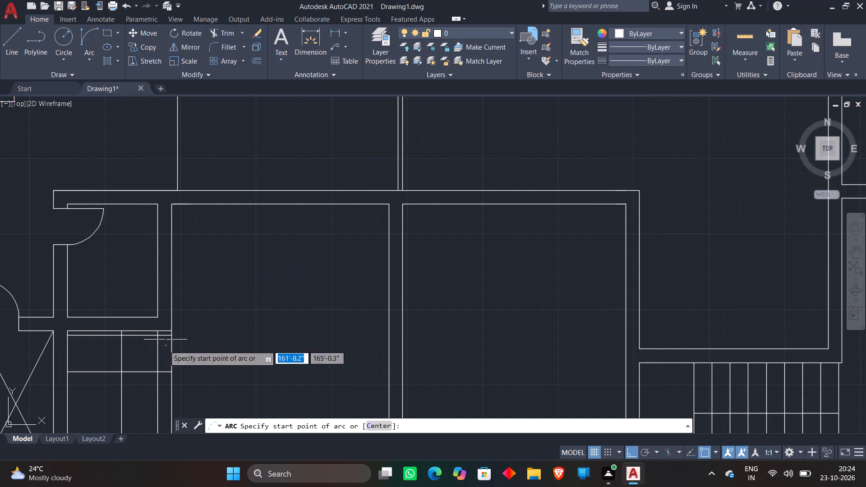
pyautogui.scroll(1, 152, 377)
pyautogui.click(161, 367)
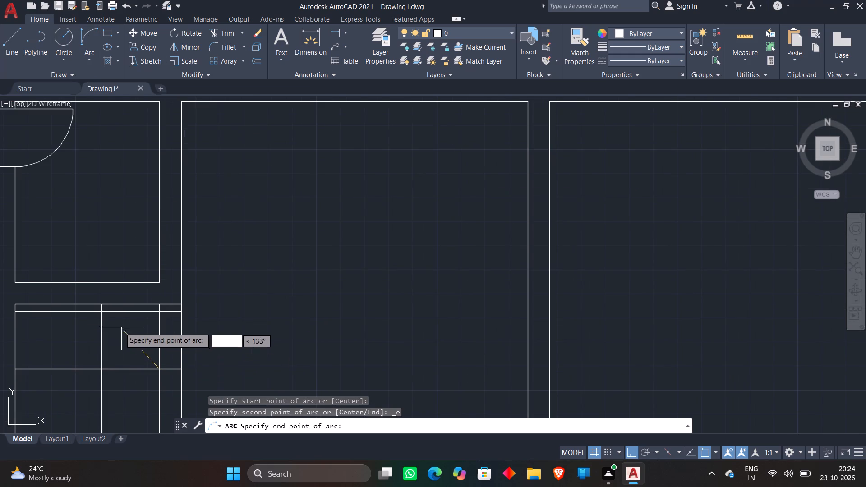
pyautogui.click(106, 313)
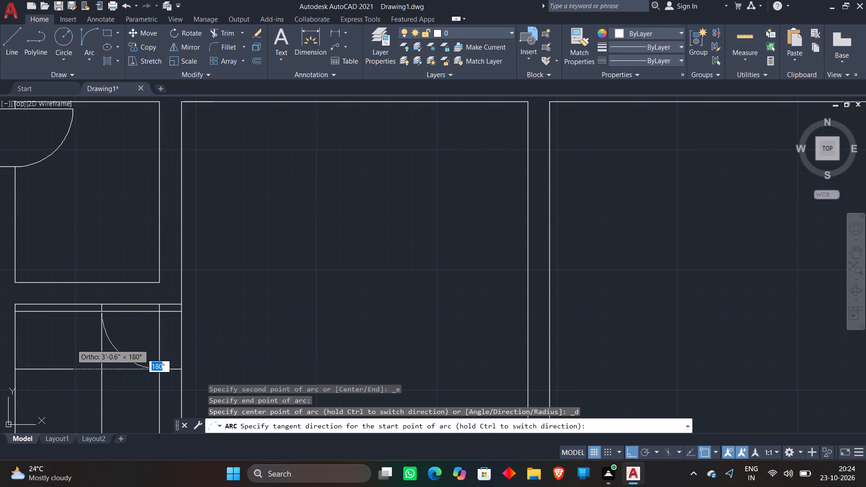
pyautogui.click(71, 344)
# Trim the line ends above and beside the door leaf, and the extended top line across the small room's right wall.
pyautogui.click(220, 34)
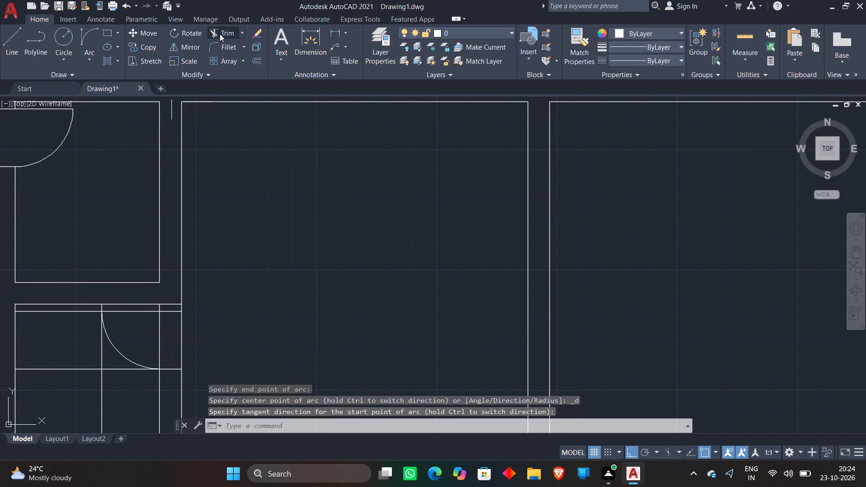
pyautogui.scroll(4, 88, 322)
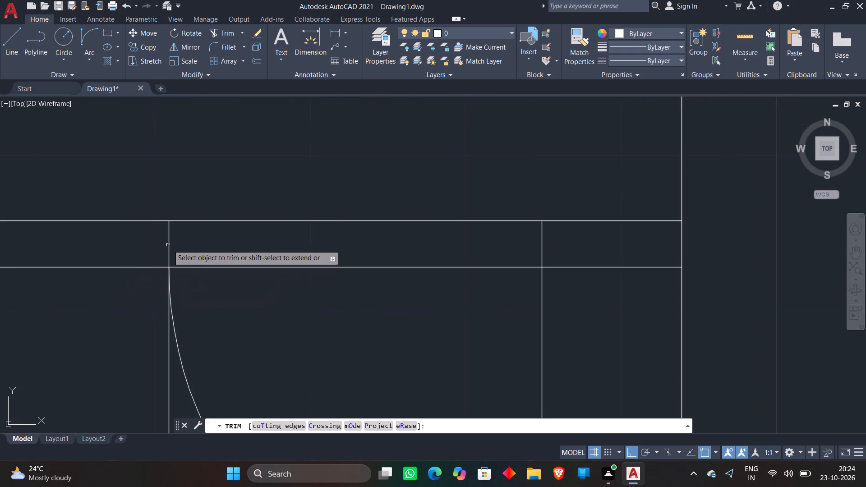
pyautogui.click(181, 243)
pyautogui.click(131, 275)
pyautogui.scroll(-3, 355, 266)
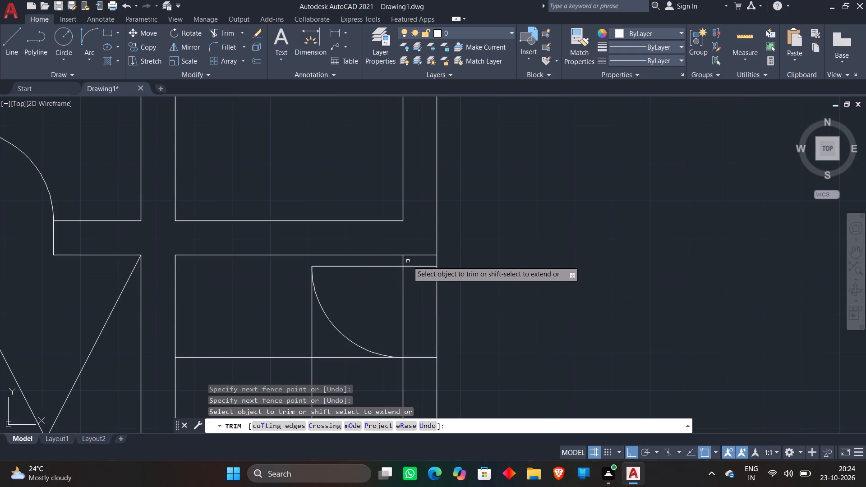
pyautogui.click(413, 256)
# Trim the remaining 2' construction lines around the swing arc and cut the door opening through the small room's right wall.
pyautogui.moveTo(546, 264); pyautogui.dragTo(444, 157, button='middle')
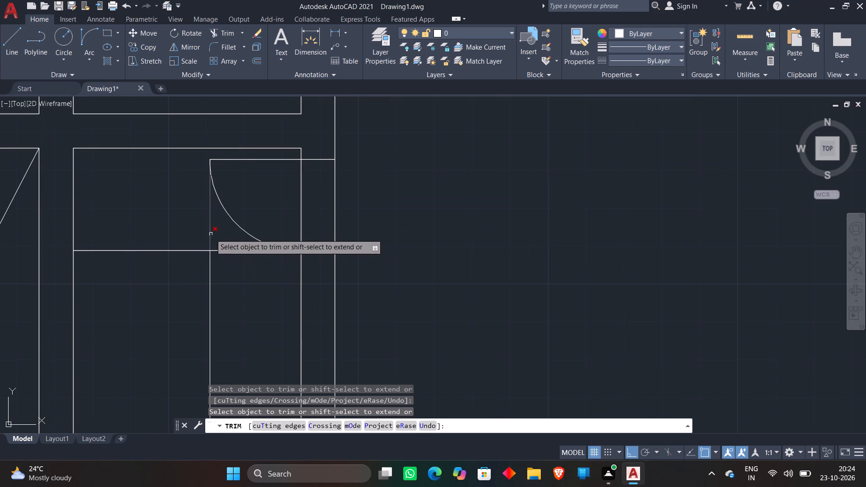
pyautogui.click(208, 227)
pyautogui.click(228, 245)
pyautogui.click(232, 271)
pyautogui.click(179, 238)
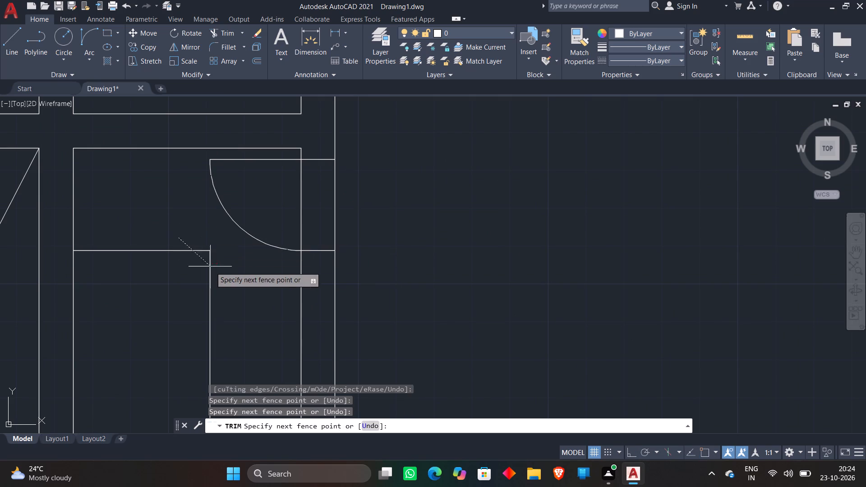
pyautogui.click(211, 267)
pyautogui.click(271, 204)
pyautogui.click(456, 201)
pyautogui.scroll(-4, 423, 188)
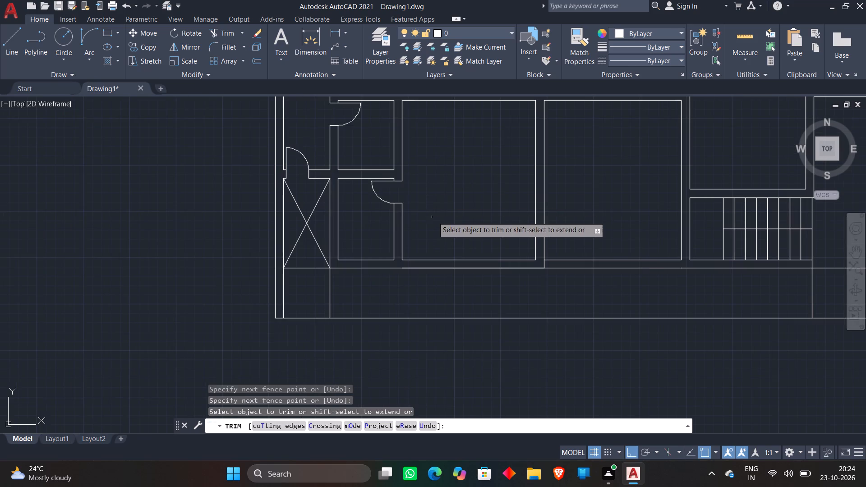
pyautogui.moveTo(433, 217); pyautogui.dragTo(348, 218, button='middle')
pyautogui.press('space')
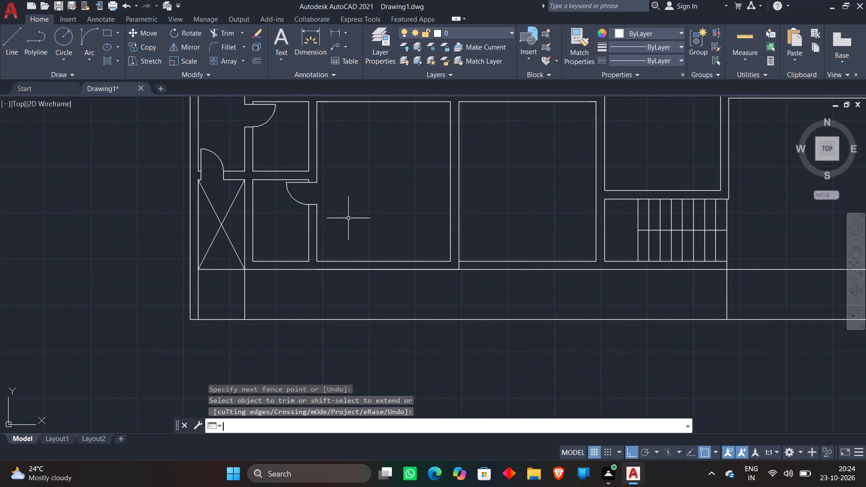
# Extend the left inner wall line of the large room beside the small rooms up to the outer top wall line.
pyautogui.scroll(-1, 348, 218)
pyautogui.moveTo(348, 218); pyautogui.dragTo(176, 254, button='middle')
pyautogui.scroll(2, 352, 126)
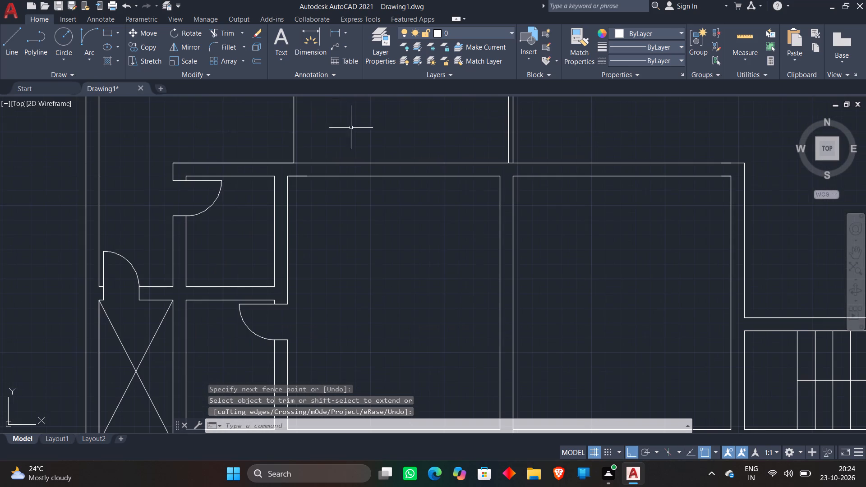
pyautogui.moveTo(330, 142); pyautogui.dragTo(330, 206, button='middle')
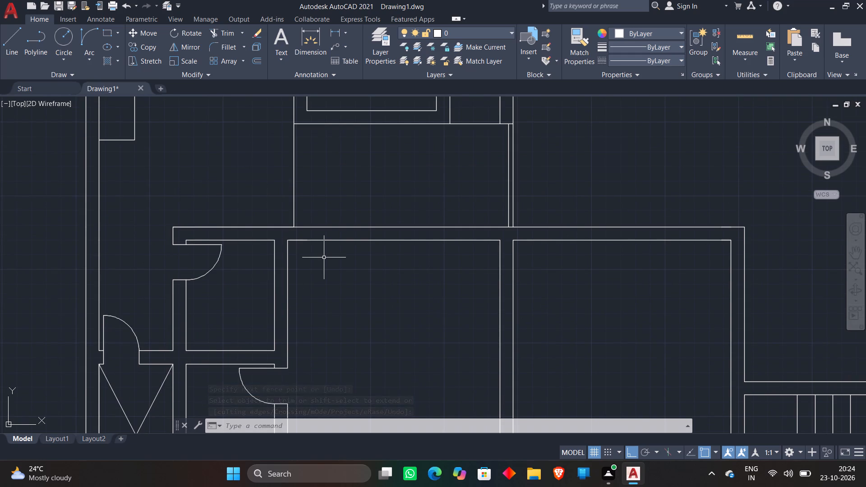
pyautogui.press('e')
pyautogui.press('x')
pyautogui.press('space')
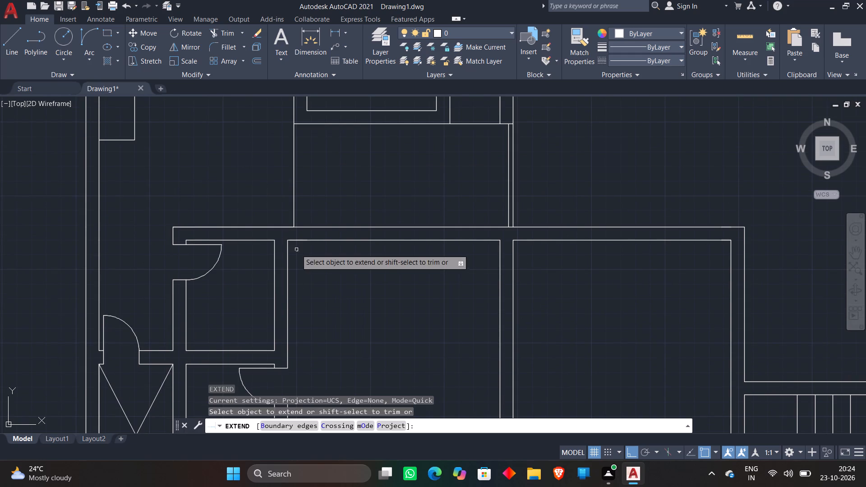
pyautogui.click(287, 252)
pyautogui.press('Escape')
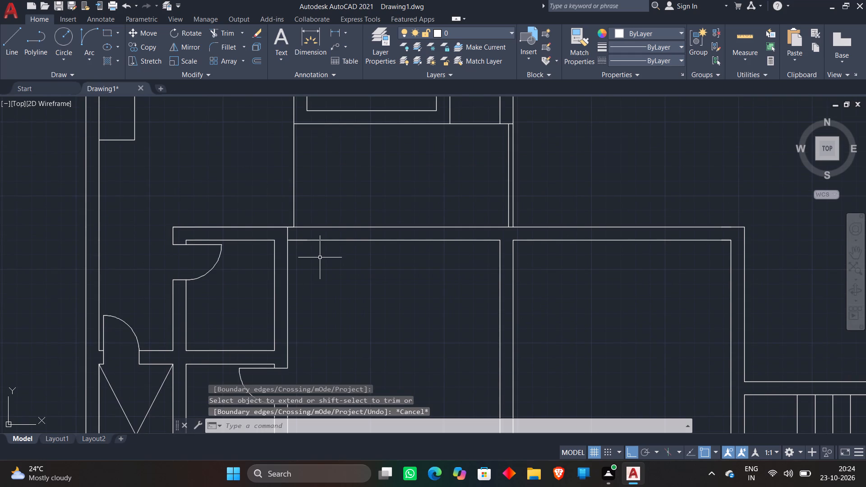
# Offset the large room's extended left wall line 3" rightward, and offset that new line another 2' rightward.
pyautogui.press('o')
pyautogui.press('Return')
pyautogui.write('3"')
pyautogui.press('Return')
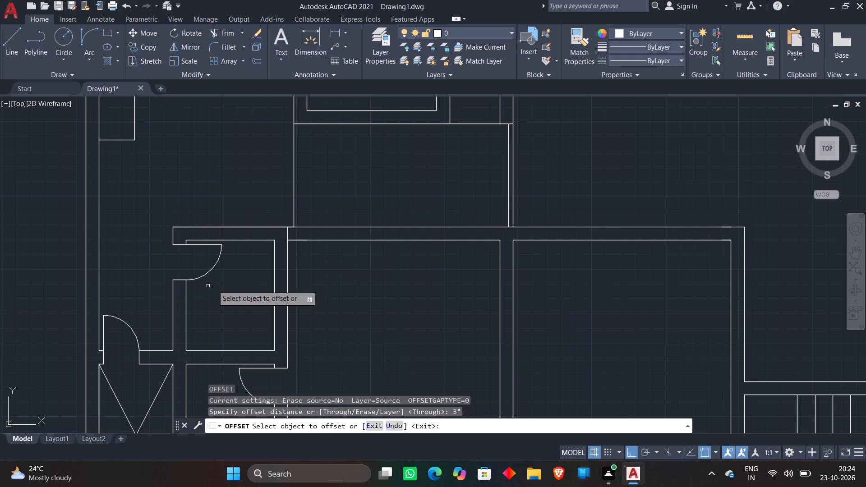
pyautogui.click(288, 266)
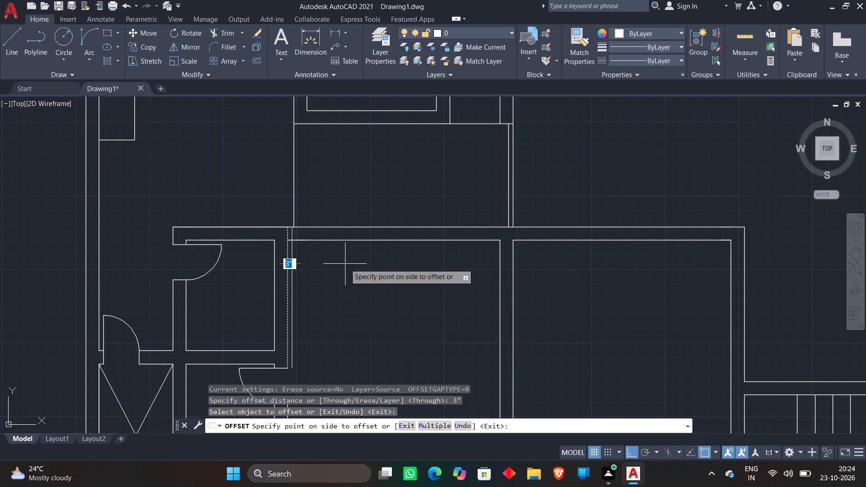
pyautogui.click(345, 264)
pyautogui.click(292, 283)
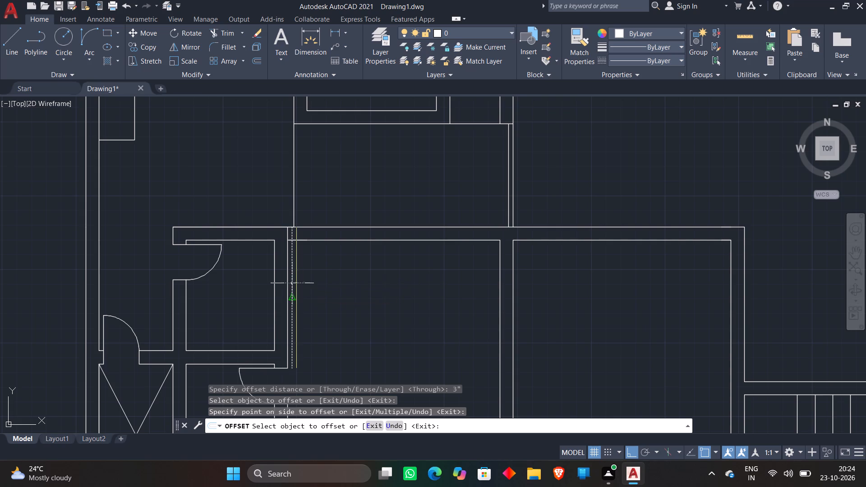
pyautogui.write("2'")
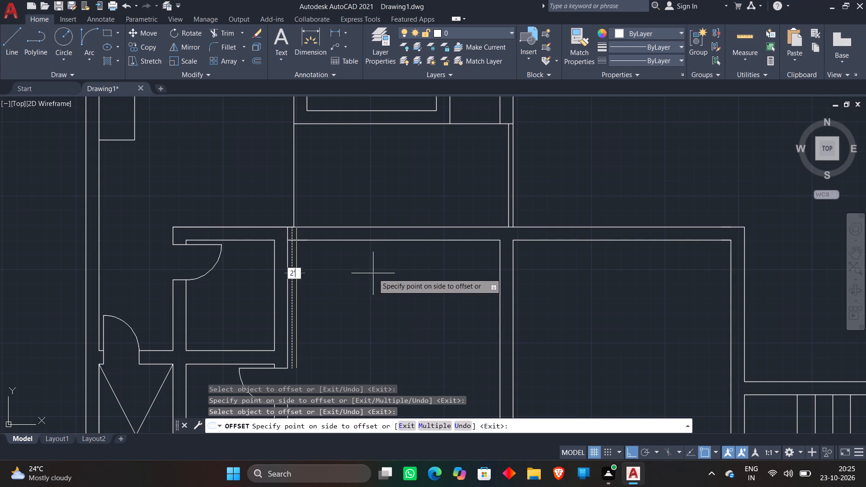
pyautogui.press('Return')
# Offset the short top inner line segment at the large room's upper-left corner 2' downward.
pyautogui.click(300, 240)
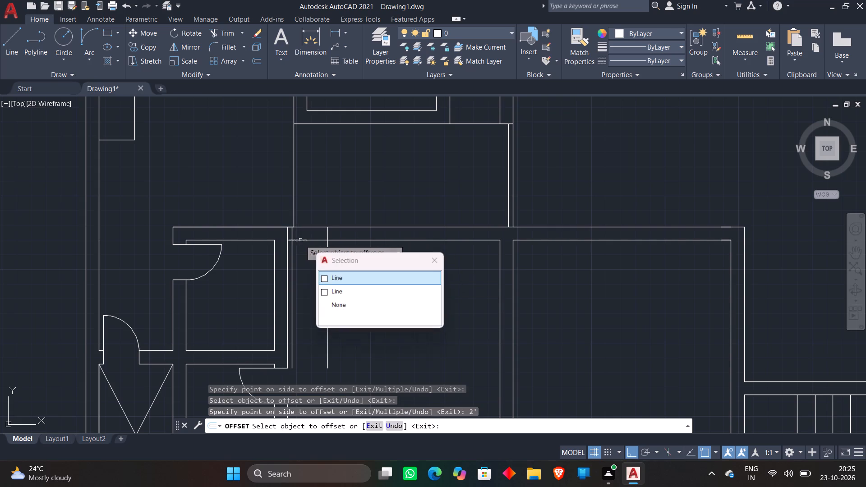
pyautogui.click(322, 276)
pyautogui.write("2'")
pyautogui.press('Return')
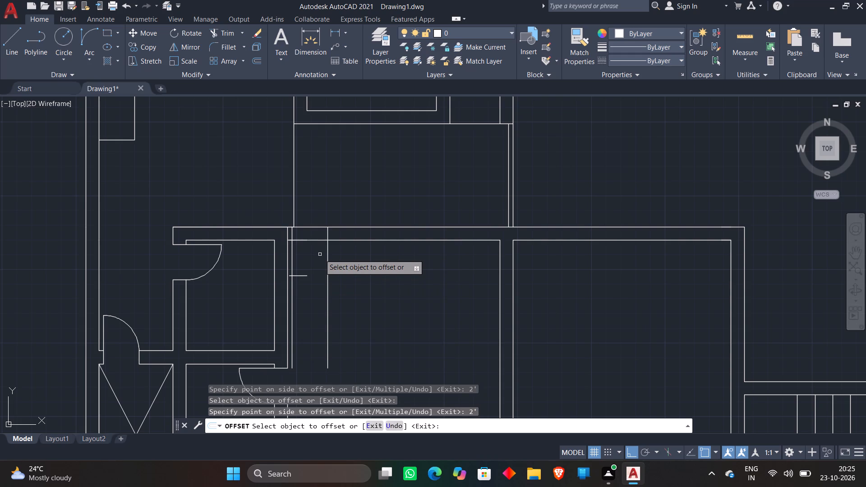
pyautogui.press('Escape')
# Extend the short offset line rightward to the vertical 2' offset line.
pyautogui.write('EX')
pyautogui.press('space')
pyautogui.click(303, 269)
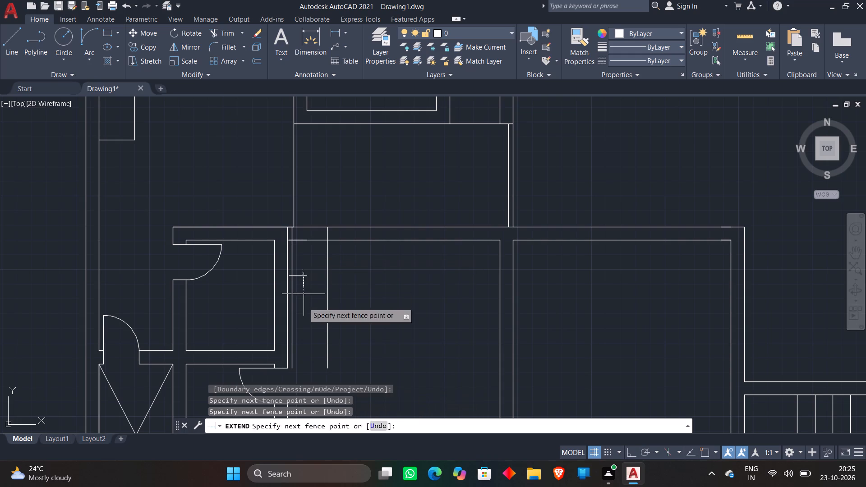
pyautogui.click(304, 305)
pyautogui.press('Escape')
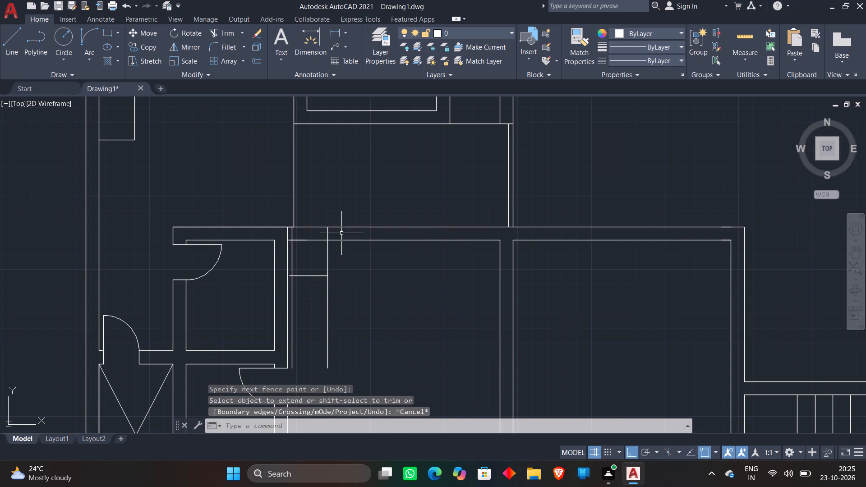
# Draw a quarter-circle swing arc from the top inner wall line at the 2' line down to the 3" offset line.
pyautogui.scroll(1, 341, 233)
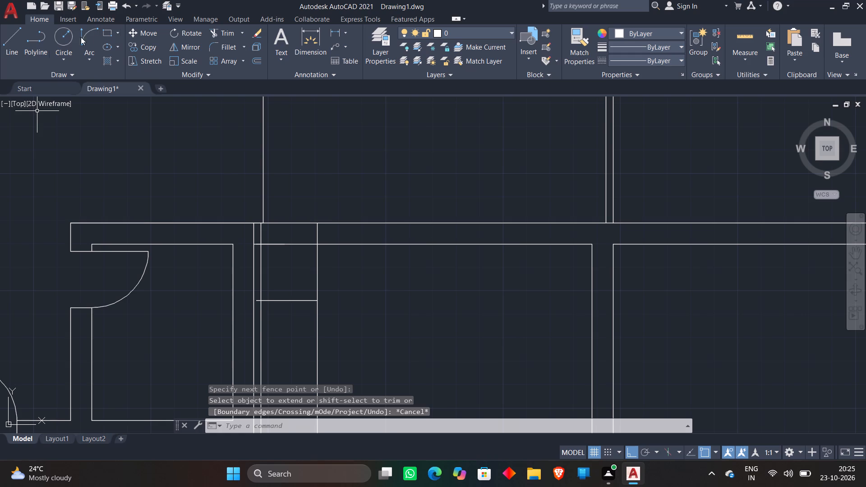
pyautogui.click(88, 33)
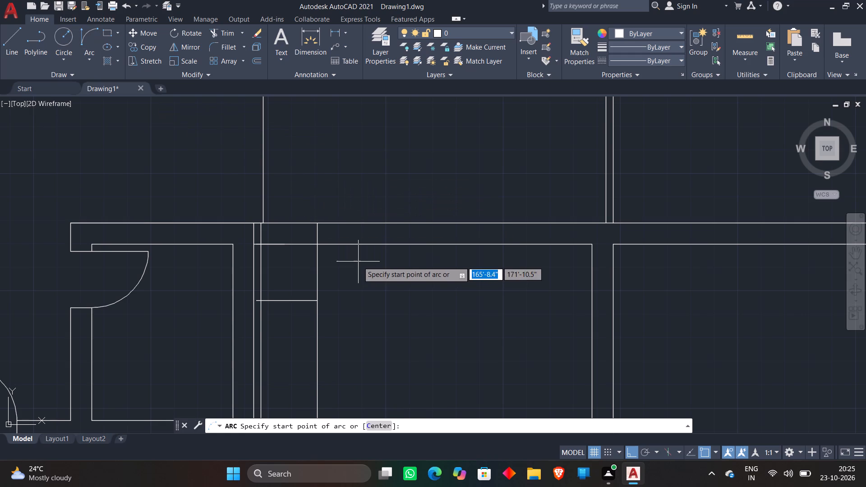
pyautogui.moveTo(359, 262); pyautogui.dragTo(378, 220, button='middle')
pyautogui.scroll(2, 343, 211)
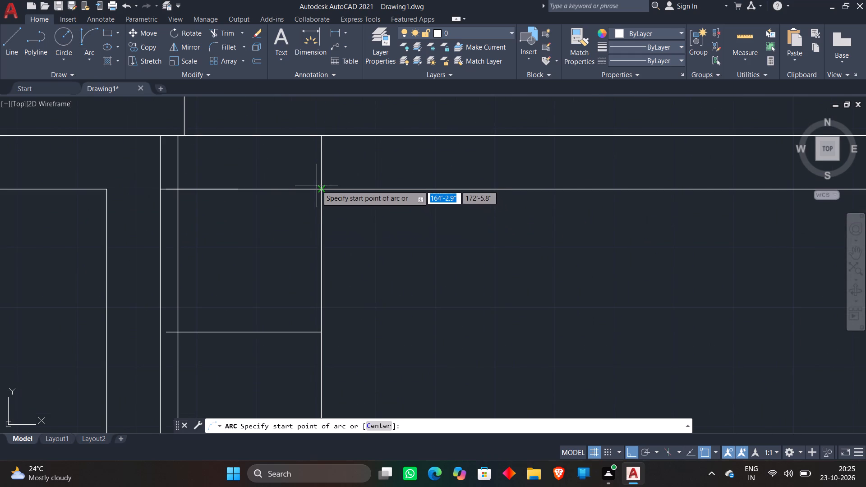
pyautogui.click(320, 189)
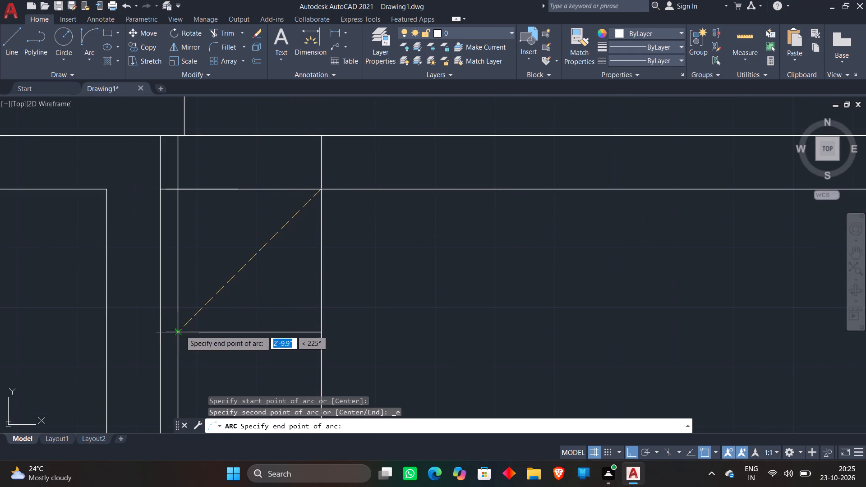
pyautogui.click(177, 332)
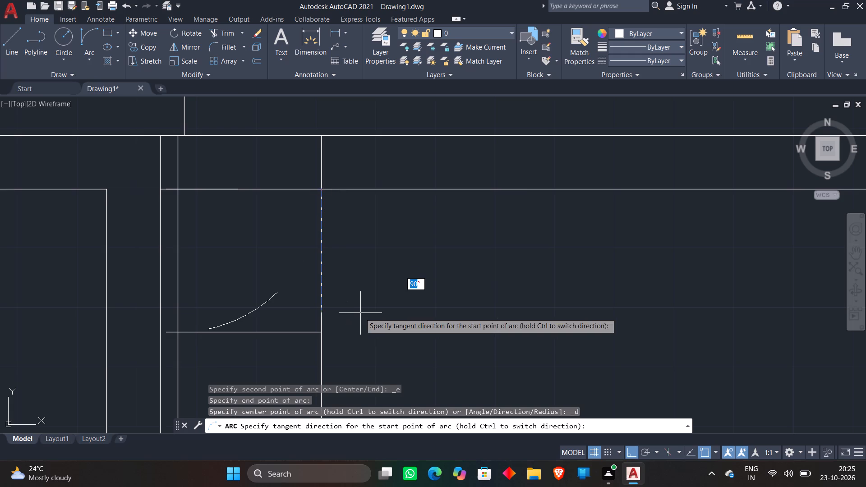
pyautogui.click(362, 309)
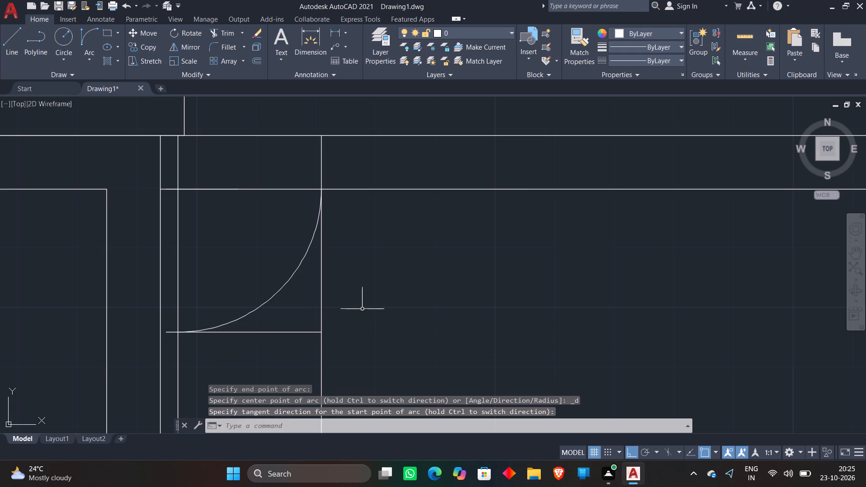
# Trim the 3" and 2' vertical lines below the swing arc and the horizontal construction line beneath the arc.
pyautogui.write('TR')
pyautogui.press('space')
pyautogui.moveTo(362, 309); pyautogui.dragTo(378, 210, button='middle')
pyautogui.scroll(-4, 361, 218)
pyautogui.scroll(2, 323, 256)
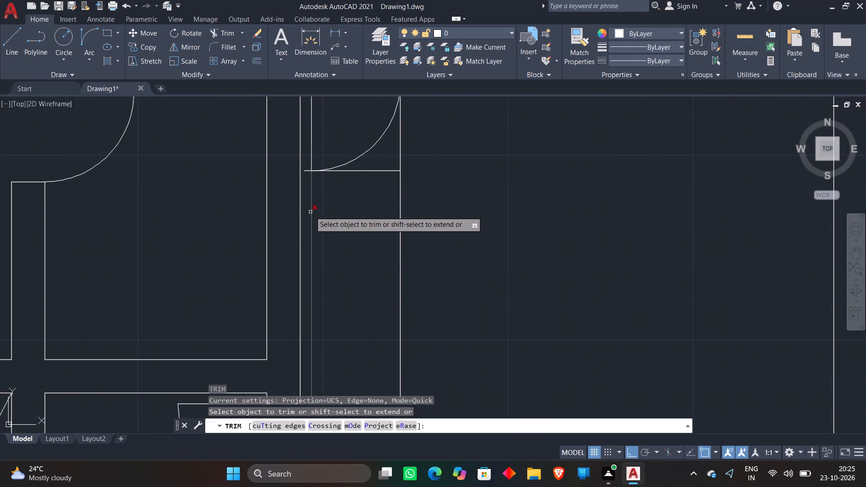
pyautogui.click(311, 209)
pyautogui.click(416, 138)
pyautogui.click(381, 181)
pyautogui.click(441, 161)
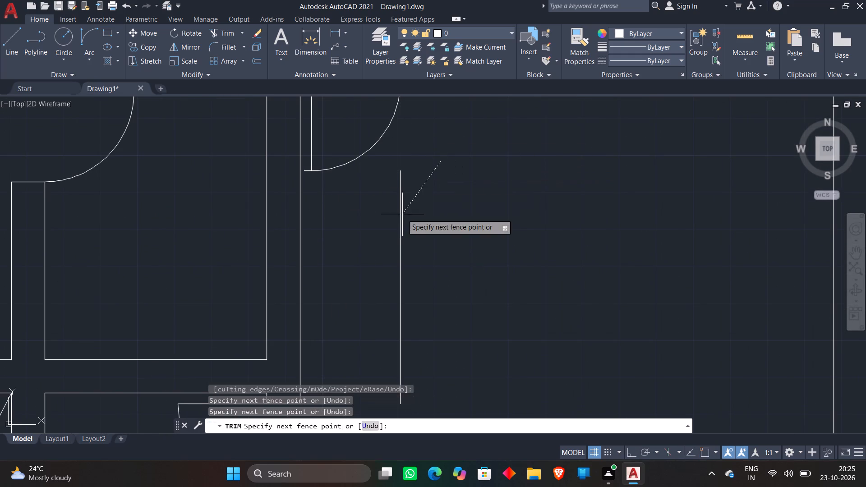
pyautogui.moveTo(402, 215); pyautogui.dragTo(397, 222)
pyautogui.click(396, 222)
pyautogui.click(439, 203)
pyautogui.scroll(-2, 439, 202)
pyautogui.moveTo(415, 189); pyautogui.dragTo(417, 195, button='middle')
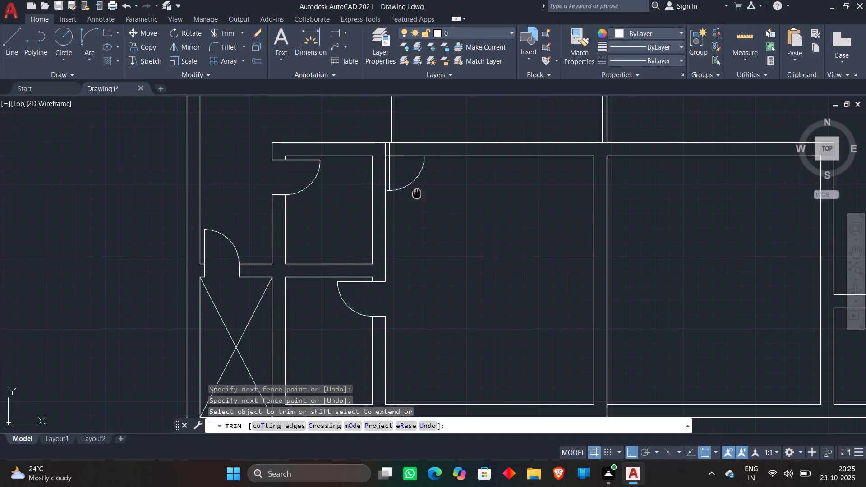
pyautogui.moveTo(417, 195); pyautogui.dragTo(422, 239, button='middle')
pyautogui.press('Escape')
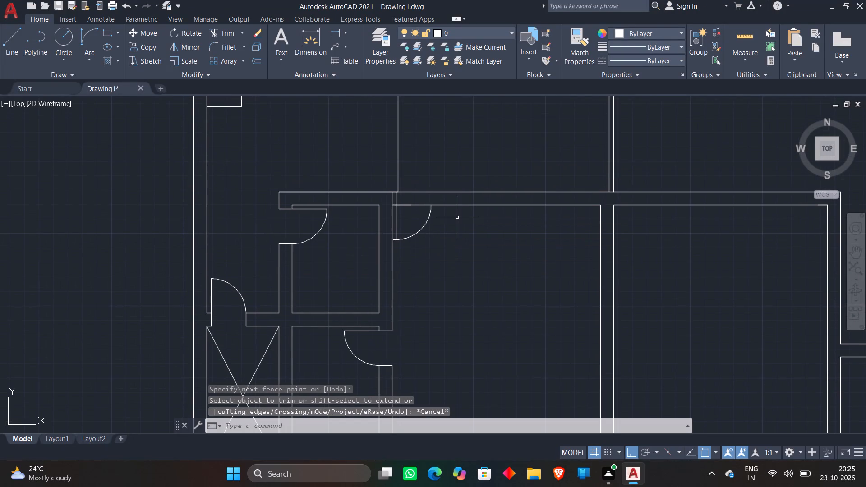
# Draw a vertical jamb line from the swing arc's upper end up past the outer top wall line.
pyautogui.press('l')
pyautogui.press('space')
pyautogui.scroll(2, 424, 193)
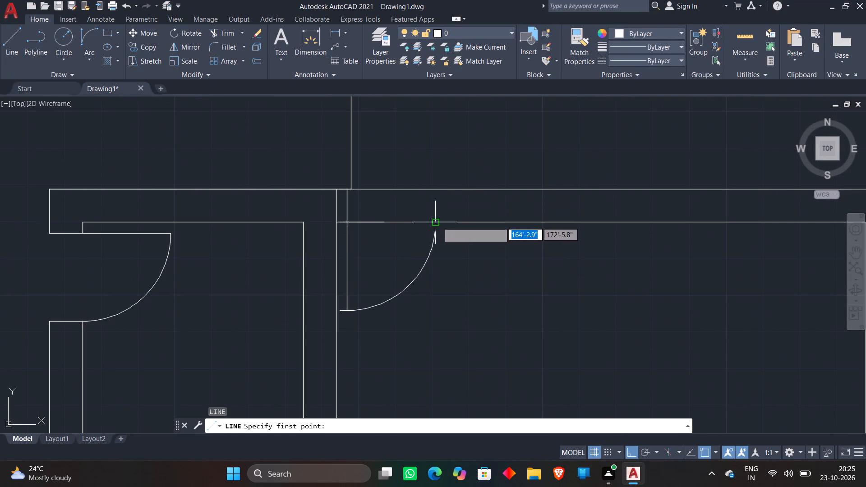
pyautogui.click(438, 222)
pyautogui.click(436, 169)
pyautogui.press('Escape')
# Trim the jamb line above the outer top wall line, the wall-line stub within the top wall and the leftover stub at the arc's lower end.
pyautogui.write('TR')
pyautogui.press('space')
pyautogui.click(436, 172)
pyautogui.scroll(2, 351, 240)
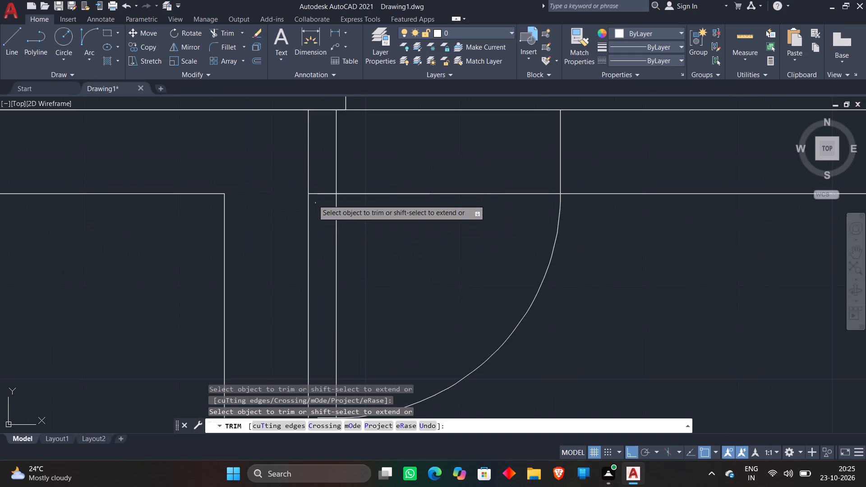
pyautogui.click(311, 170)
pyautogui.click(289, 170)
pyautogui.scroll(-2, 311, 153)
pyautogui.scroll(1, 318, 257)
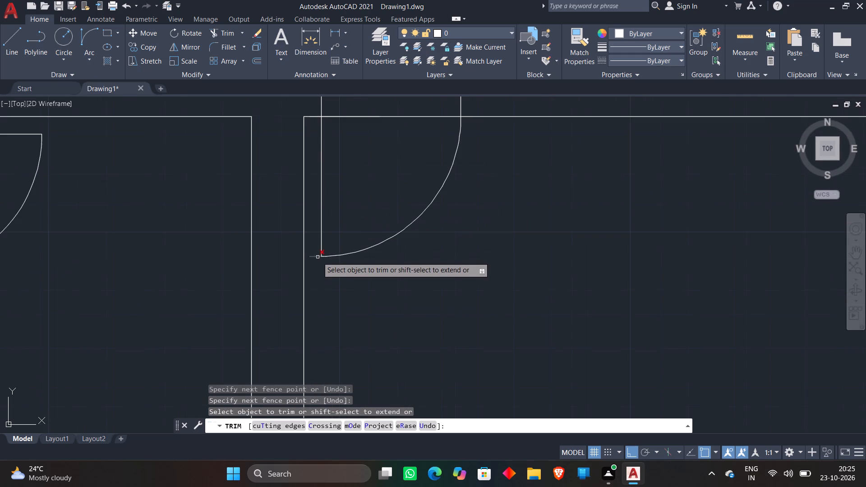
pyautogui.click(316, 251)
pyautogui.click(319, 266)
pyautogui.press('space')
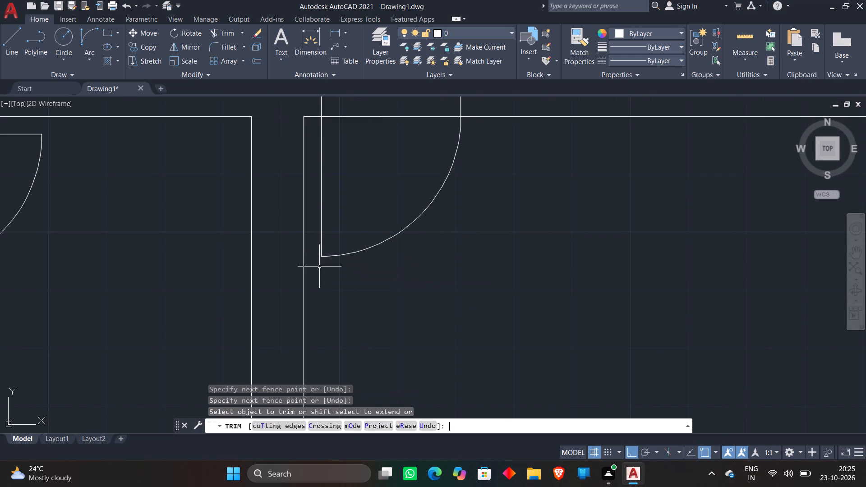
pyautogui.press('Escape')
# Trim both top wall lines between the door jambs to open the doorway above the swing arc.
pyautogui.scroll(-2, 399, 262)
pyautogui.moveTo(404, 169); pyautogui.dragTo(410, 215, button='middle')
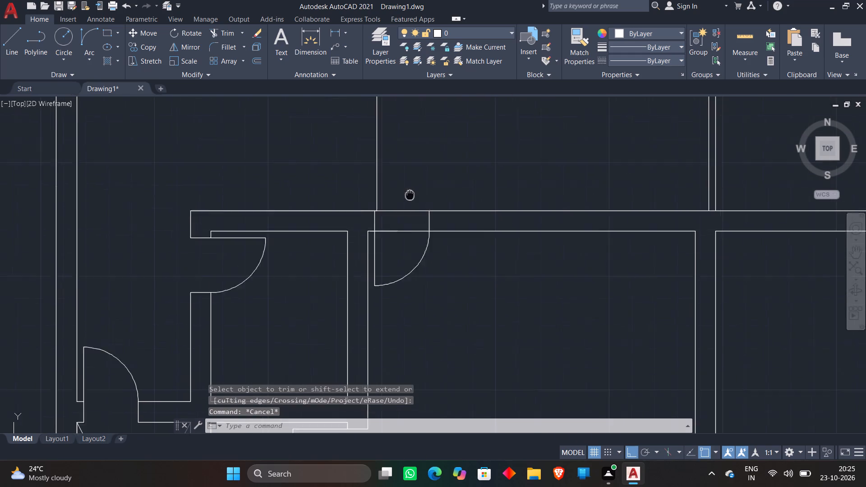
pyautogui.moveTo(410, 215); pyautogui.dragTo(411, 216, button='middle')
pyautogui.scroll(1, 410, 209)
pyautogui.write('TR')
pyautogui.press('space')
pyautogui.click(410, 209)
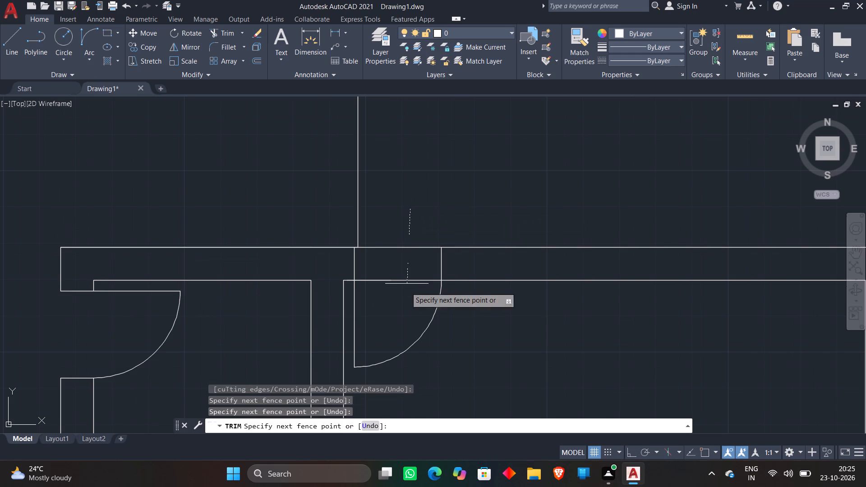
pyautogui.click(397, 301)
pyautogui.click(383, 278)
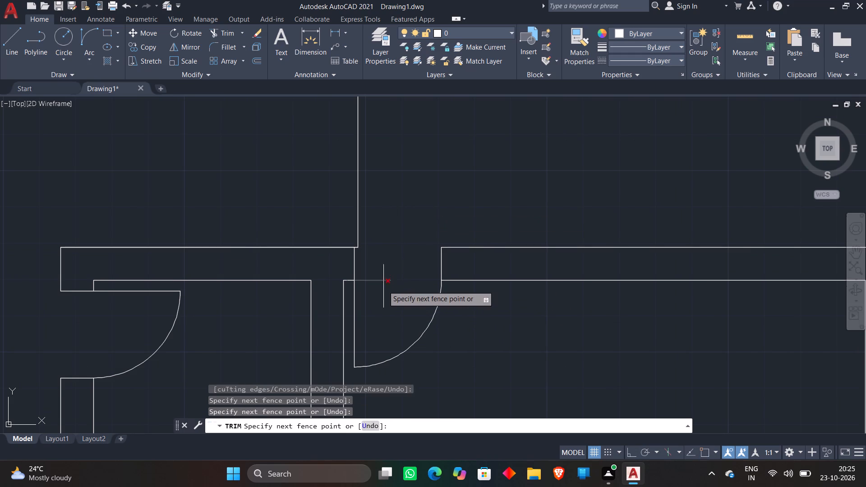
pyautogui.click(383, 286)
pyautogui.press('Escape')
# Examine the finished doorway and the whole floor plan to locate the next room needing a door.
pyautogui.scroll(-2, 371, 204)
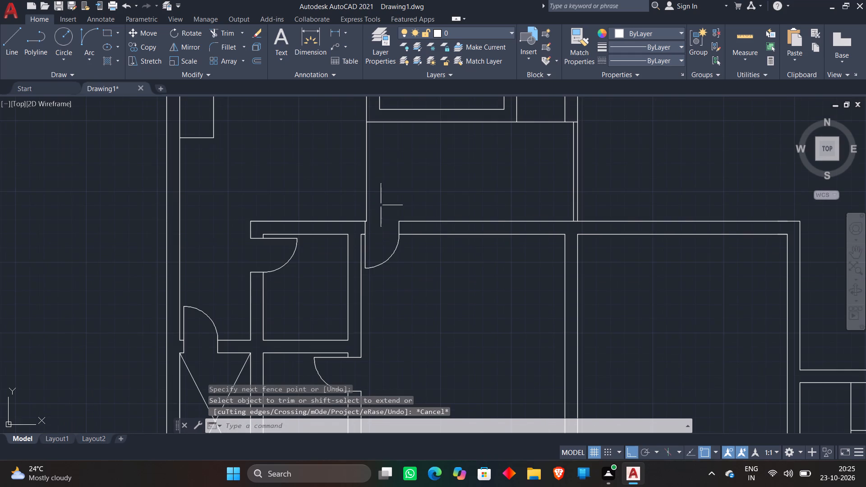
pyautogui.scroll(-1, 384, 206)
pyautogui.moveTo(389, 202); pyautogui.dragTo(364, 236, button='middle')
pyautogui.scroll(2, 364, 234)
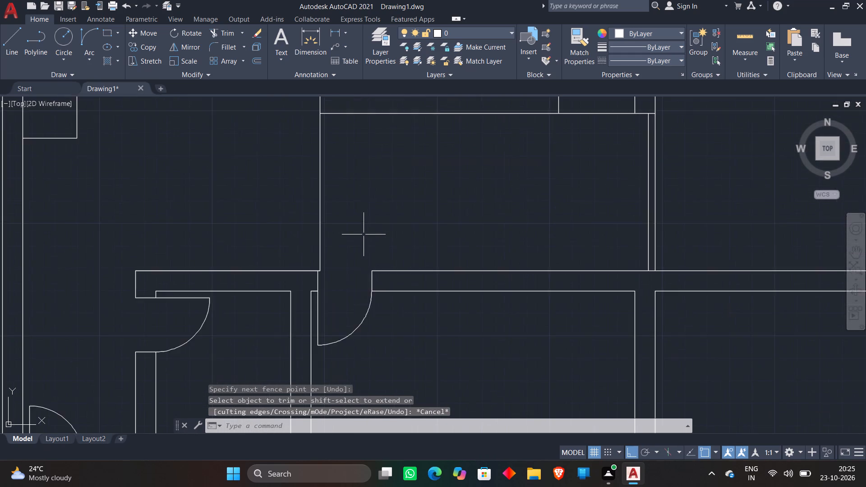
pyautogui.scroll(1, 364, 234)
pyautogui.scroll(-2, 358, 234)
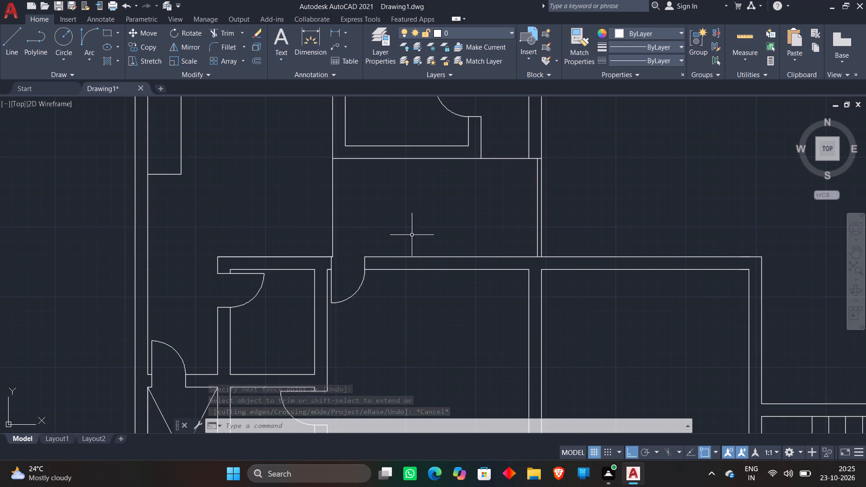
pyautogui.scroll(-1, 423, 235)
pyautogui.moveTo(425, 227); pyautogui.dragTo(352, 236, button='middle')
pyautogui.scroll(1, 399, 246)
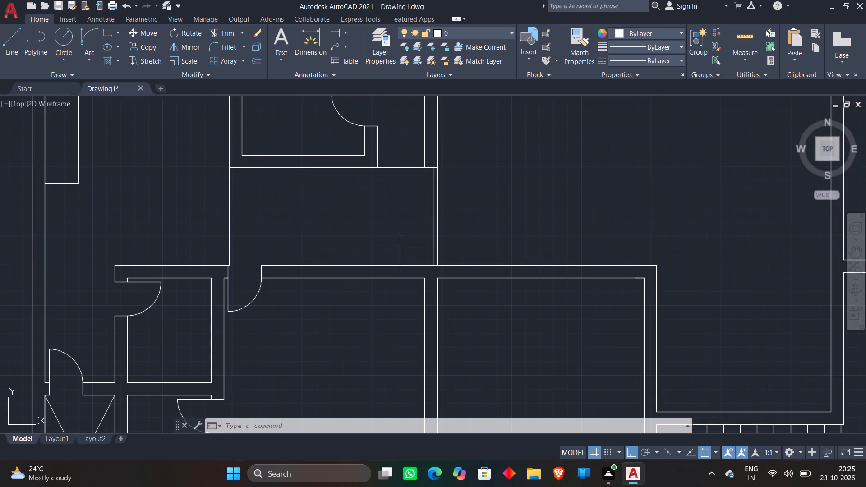
pyautogui.scroll(-2, 263, 247)
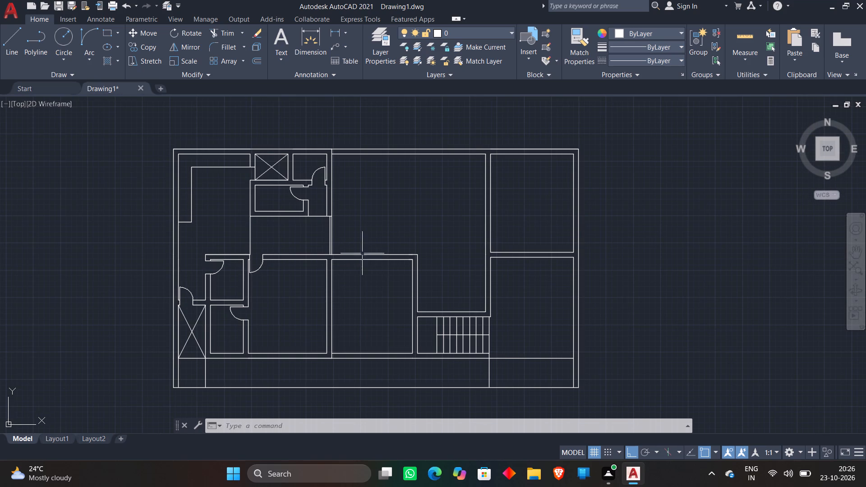
# Offset the left inner wall line of the room left of the staircase 3" to the right.
pyautogui.scroll(1, 359, 245)
pyautogui.press('o')
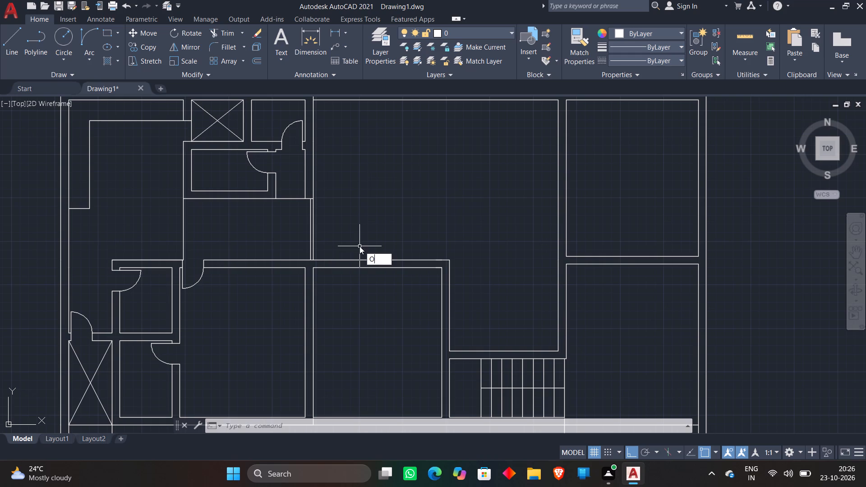
pyautogui.press('Return')
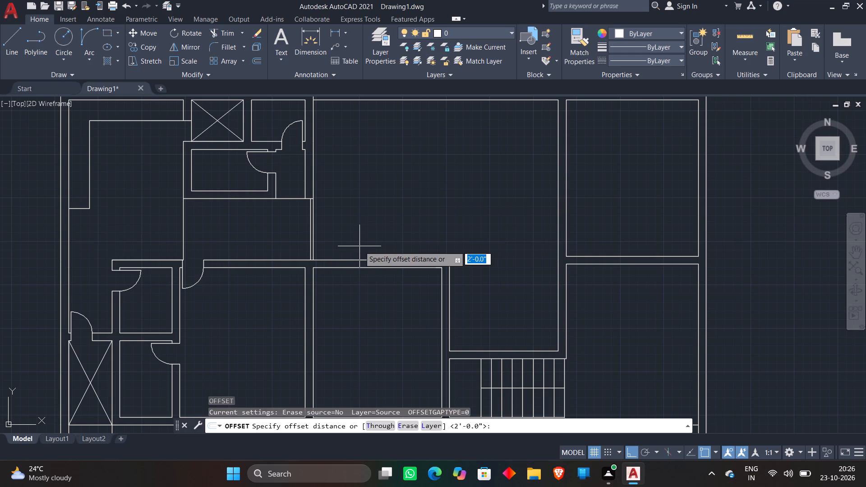
pyautogui.write('3"')
pyautogui.press('Return')
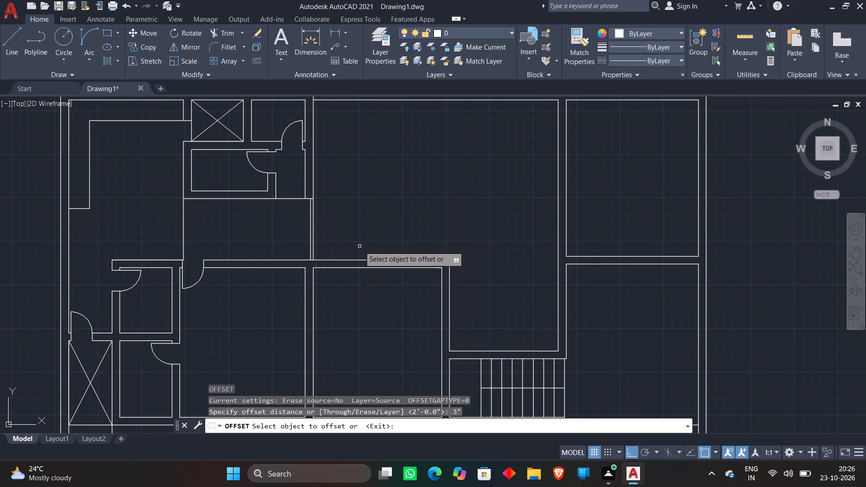
pyautogui.scroll(2, 320, 275)
pyautogui.click(299, 288)
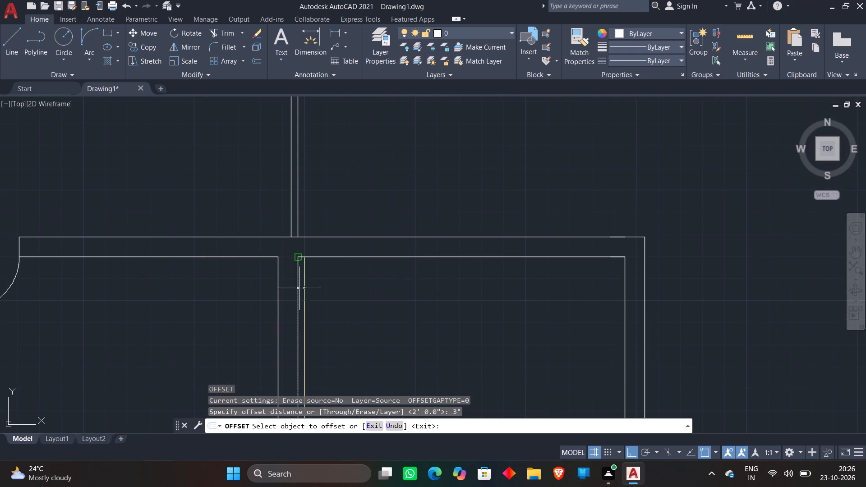
pyautogui.click(410, 271)
pyautogui.press('Escape')
# Extend the 3" offset line upward to the outer top wall line.
pyautogui.write('EX')
pyautogui.press('space')
pyautogui.click(305, 281)
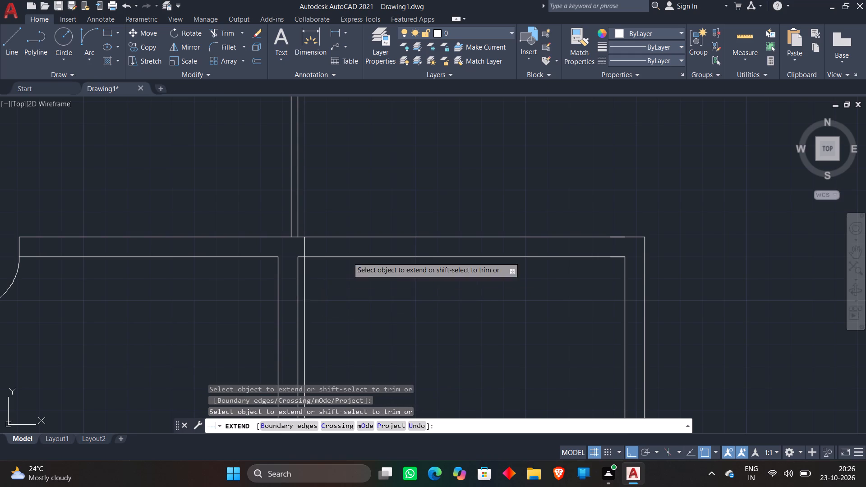
pyautogui.scroll(-2, 362, 250)
pyautogui.click(341, 287)
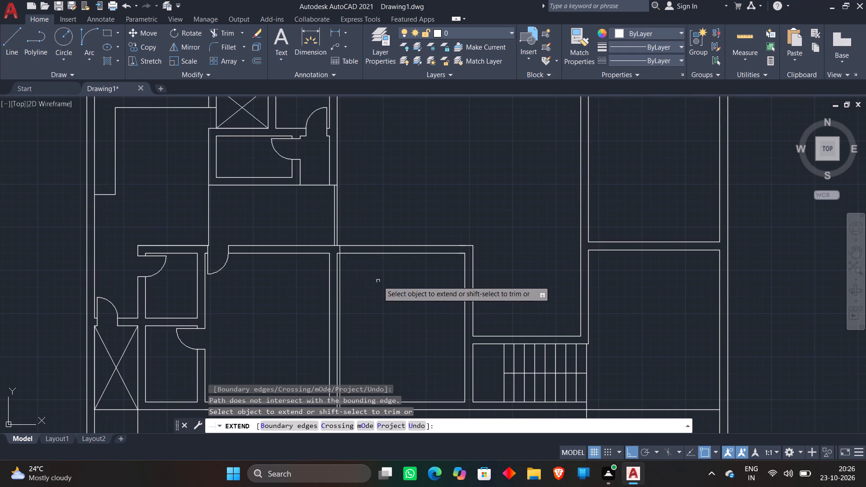
pyautogui.press('Escape')
# Offset the 3" vertical line 2' to the right and the room's inner top wall line 2' downward.
pyautogui.scroll(2, 360, 276)
pyautogui.press('o')
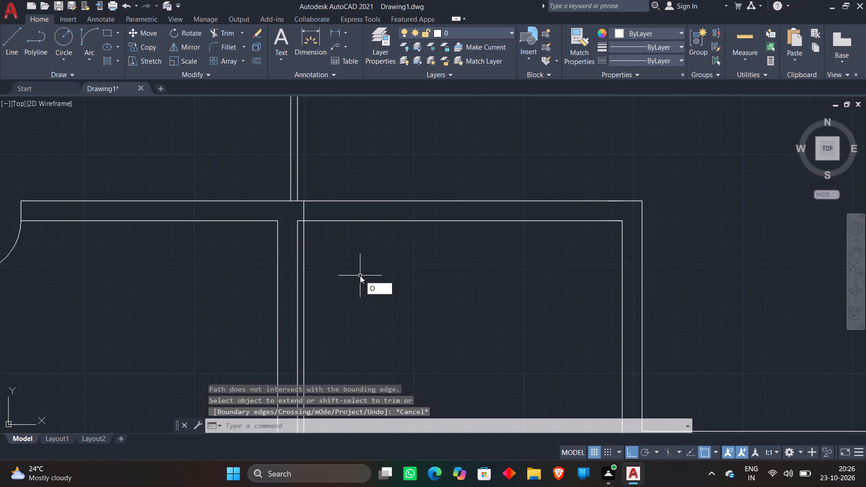
pyautogui.press('Return')
pyautogui.press('3')
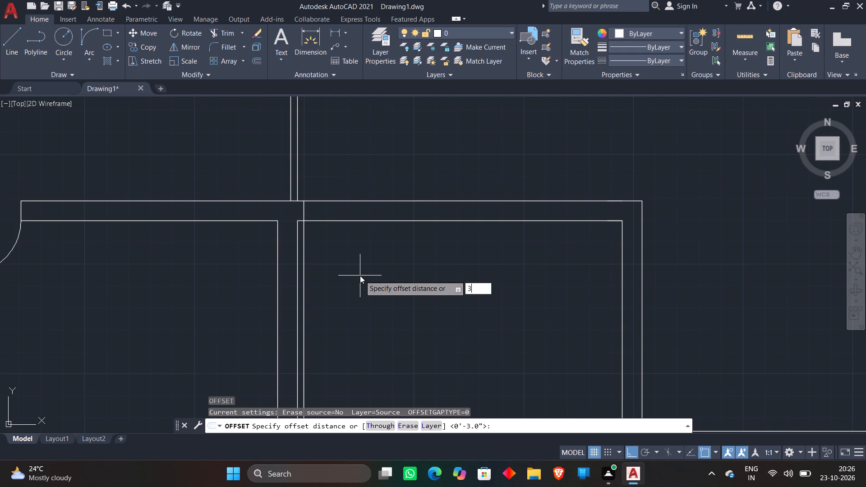
pyautogui.press('BackSpace')
pyautogui.write("2'")
pyautogui.press('Return')
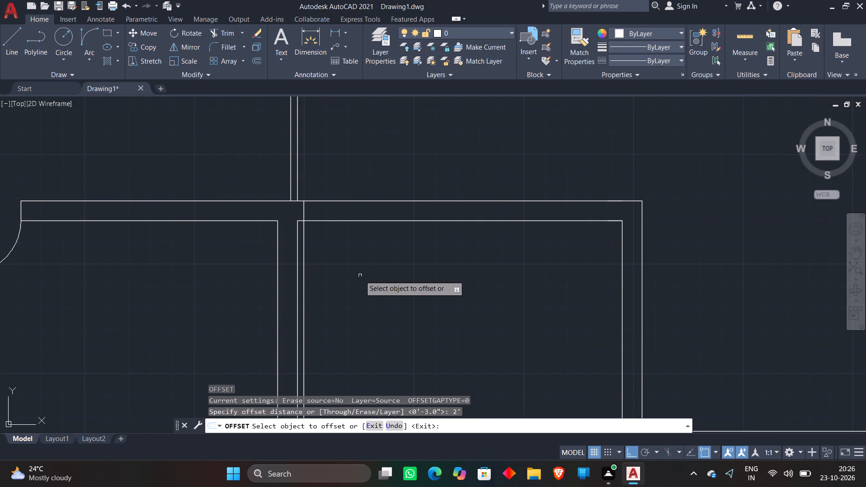
pyautogui.click(303, 241)
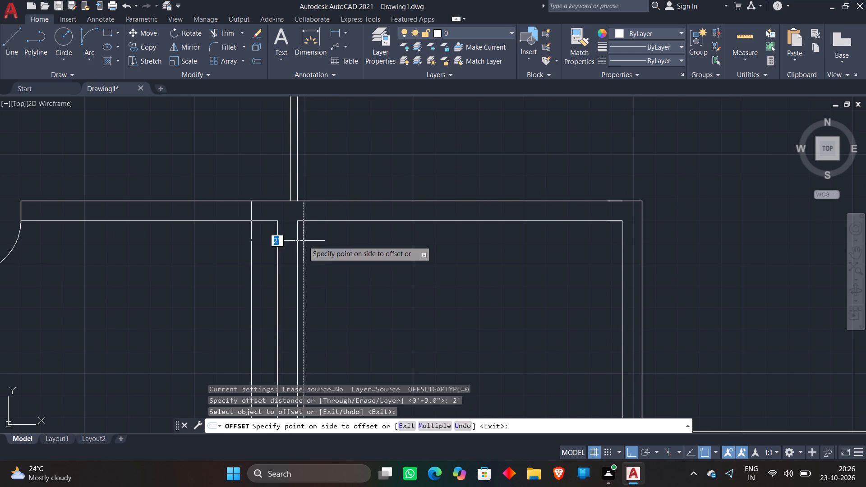
pyautogui.click(392, 239)
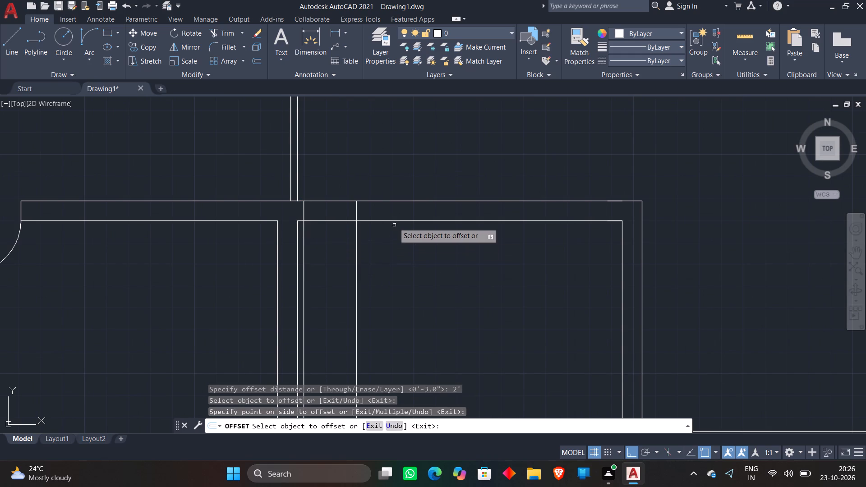
pyautogui.click(392, 221)
pyautogui.click(395, 279)
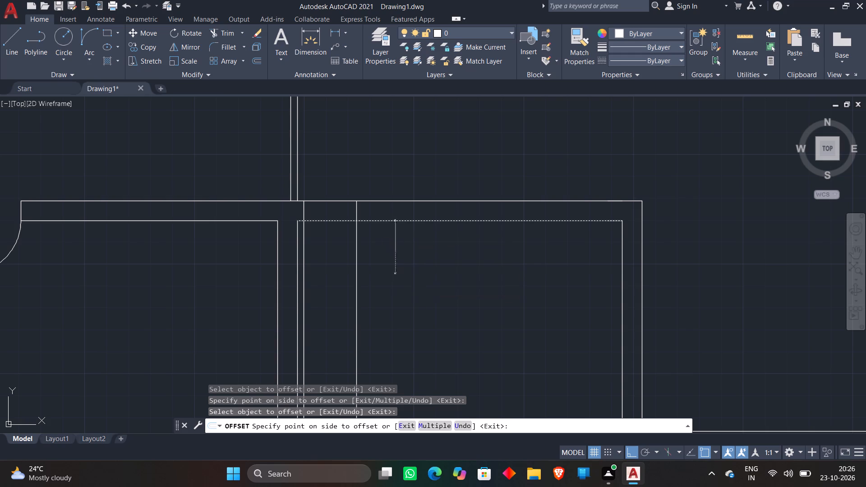
pyautogui.scroll(-2, 398, 272)
pyautogui.press('Escape')
# Draw a quarter-circle swing arc from the inner top wall line at the 2' vertical line down to the 3" line.
pyautogui.moveTo(398, 292); pyautogui.dragTo(385, 194, button='middle')
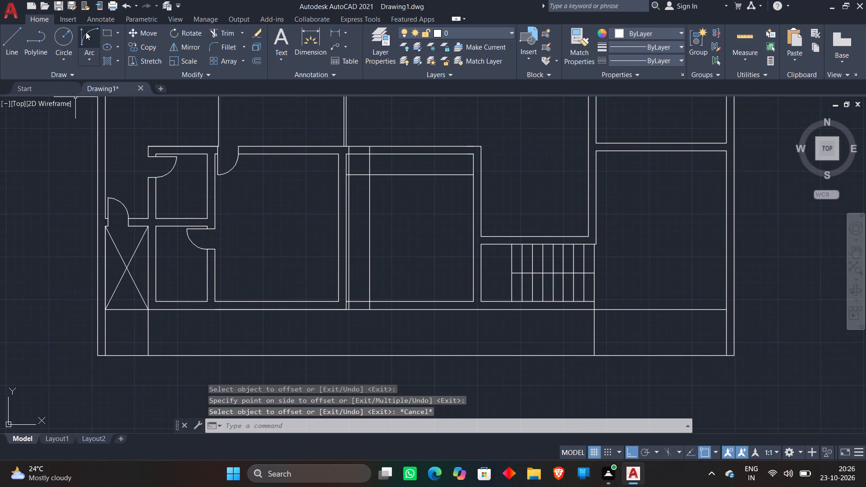
pyautogui.click(86, 32)
pyautogui.scroll(2, 341, 138)
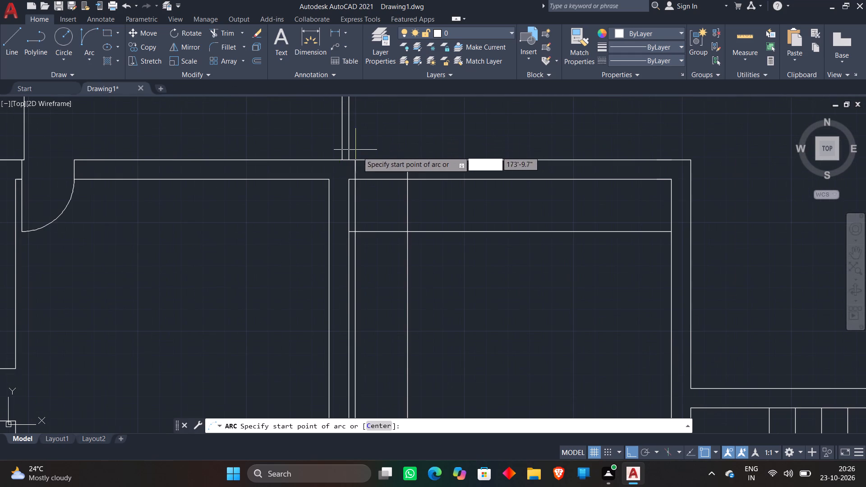
pyautogui.click(408, 181)
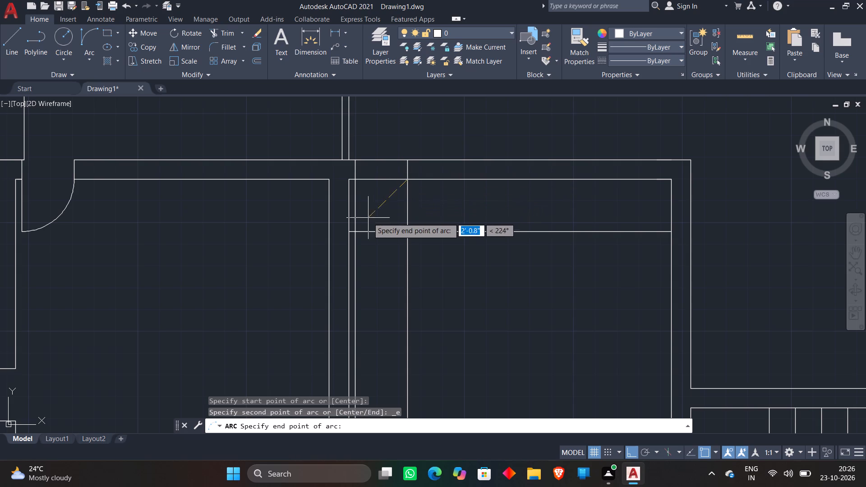
pyautogui.click(355, 231)
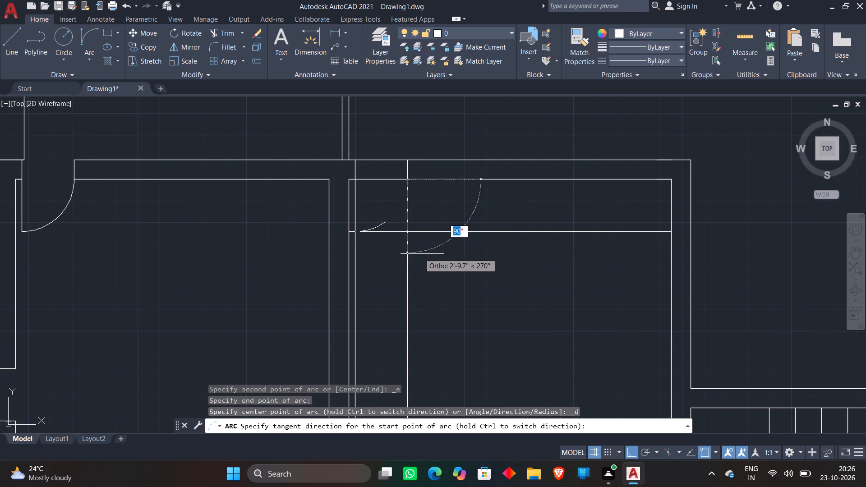
pyautogui.click(423, 254)
# Trim both top wall lines between the 3" and 2' vertical lines to open the doorway.
pyautogui.write('TR')
pyautogui.press('space')
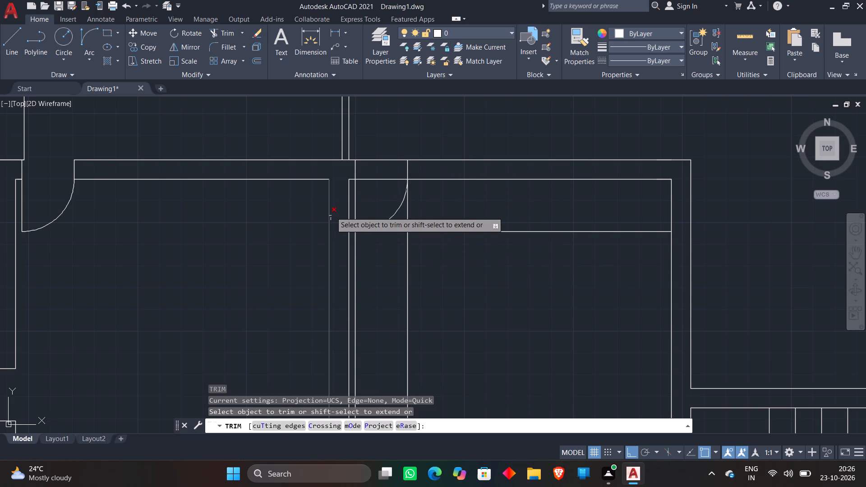
pyautogui.scroll(2, 375, 157)
pyautogui.click(376, 152)
pyautogui.click(370, 227)
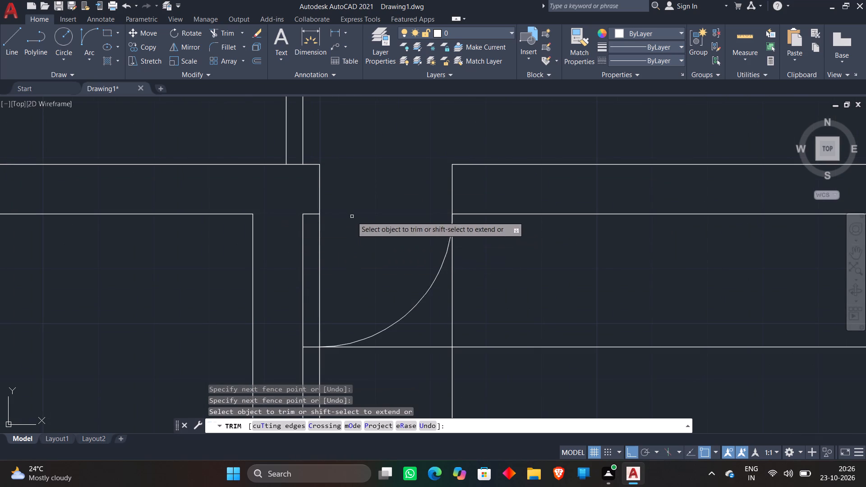
# Trim the 3" and 2' vertical lines below the doorway and remove the horizontal 2' construction line around the arc.
pyautogui.moveTo(352, 217); pyautogui.dragTo(362, 127, button='middle')
pyautogui.scroll(2, 330, 237)
pyautogui.click(301, 281)
pyautogui.click(339, 314)
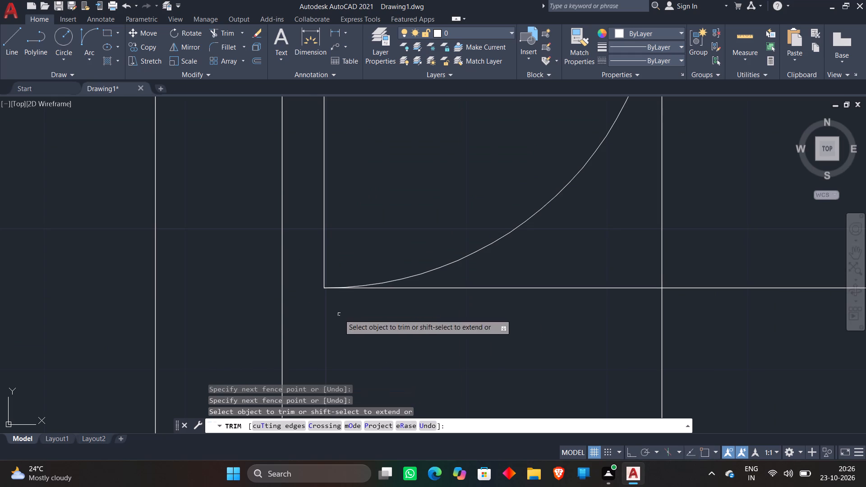
pyautogui.scroll(-2, 553, 260)
pyautogui.click(623, 193)
pyautogui.click(546, 327)
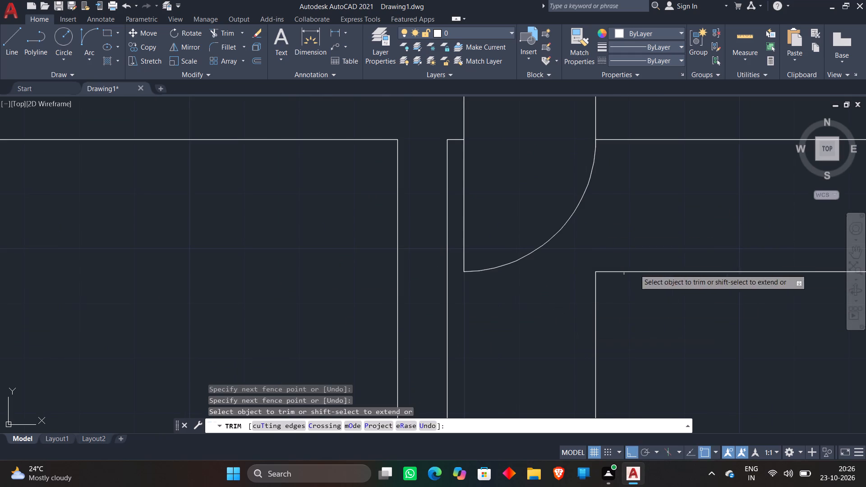
pyautogui.click(650, 248)
pyautogui.click(579, 339)
pyautogui.scroll(-4, 608, 268)
pyautogui.moveTo(629, 266); pyautogui.dragTo(487, 234, button='middle')
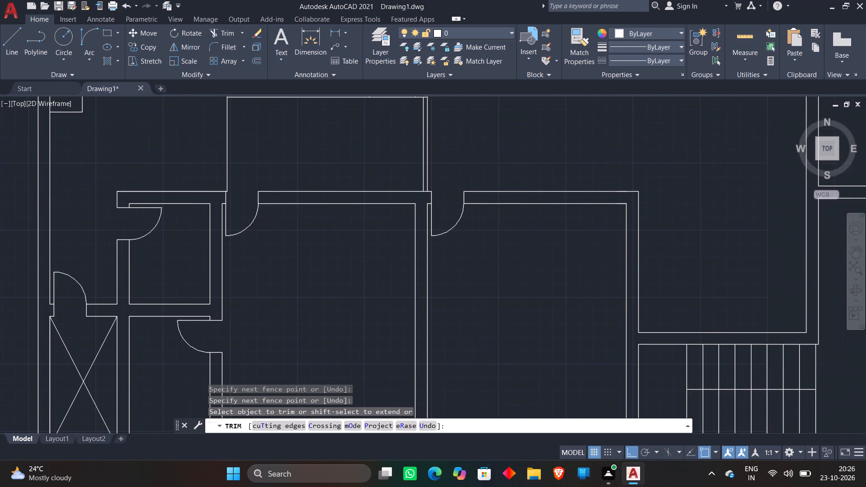
pyautogui.scroll(-1, 521, 236)
pyautogui.press('Escape')
# Trim the vertical wall-line stub crossing the bottom wall at the room's lower left corner.
pyautogui.moveTo(528, 286); pyautogui.dragTo(352, 235, button='middle')
pyautogui.scroll(2, 276, 366)
pyautogui.write('TR')
pyautogui.press('space')
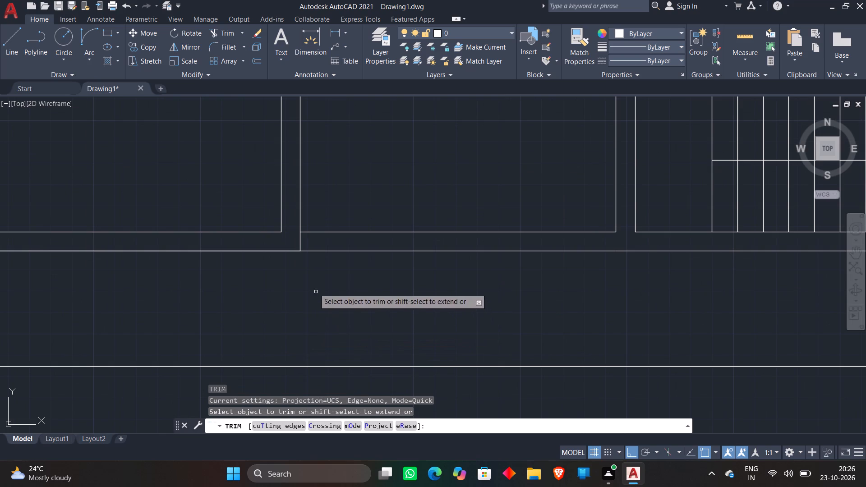
pyautogui.click(302, 238)
pyautogui.click(297, 241)
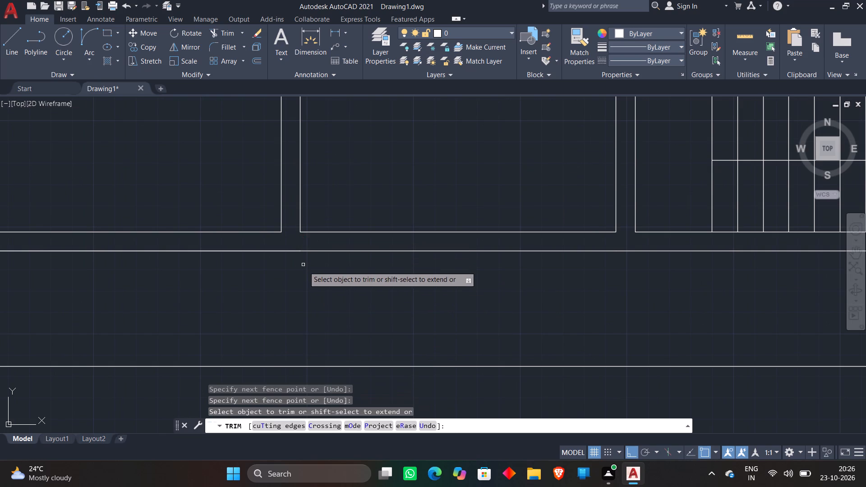
pyautogui.scroll(-2, 309, 282)
pyautogui.moveTo(342, 225); pyautogui.dragTo(319, 289, button='middle')
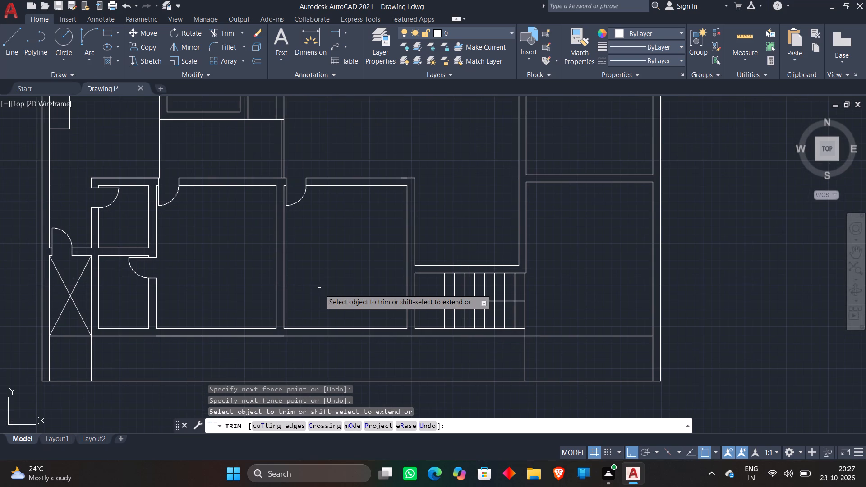
# Draw a short horizontal line across the vertical wall between the central hall and the lower right room, above the staircase.
pyautogui.press('Escape')
pyautogui.scroll(-2, 319, 289)
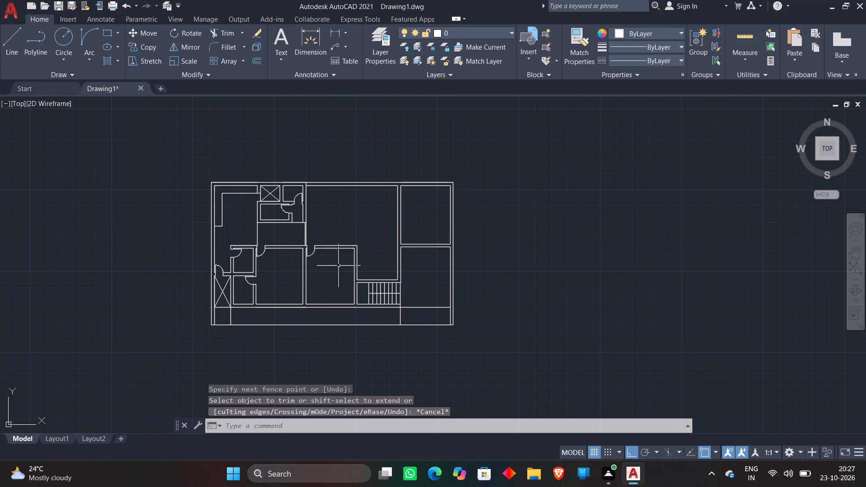
pyautogui.moveTo(339, 266); pyautogui.dragTo(326, 293, button='middle')
pyautogui.moveTo(369, 234); pyautogui.dragTo(350, 237, button='middle')
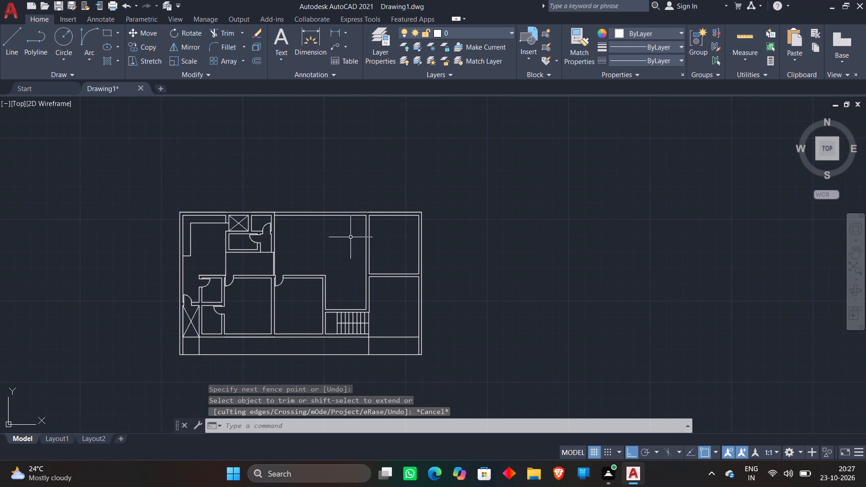
pyautogui.scroll(2, 372, 292)
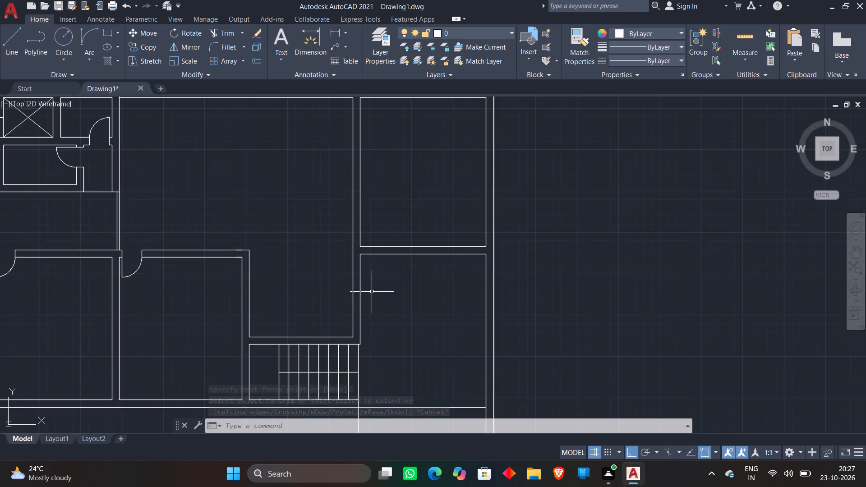
pyautogui.moveTo(377, 289); pyautogui.dragTo(378, 231, button='middle')
pyautogui.write('L')
pyautogui.press('space')
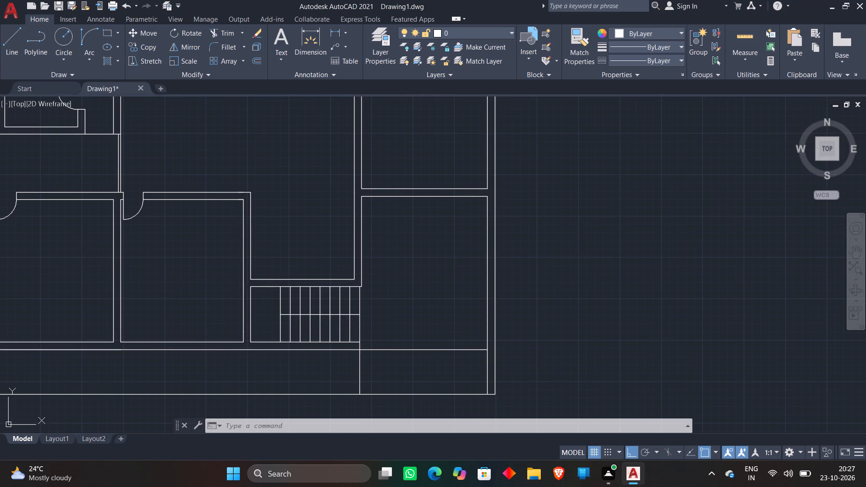
pyautogui.scroll(2, 378, 228)
pyautogui.click(295, 198)
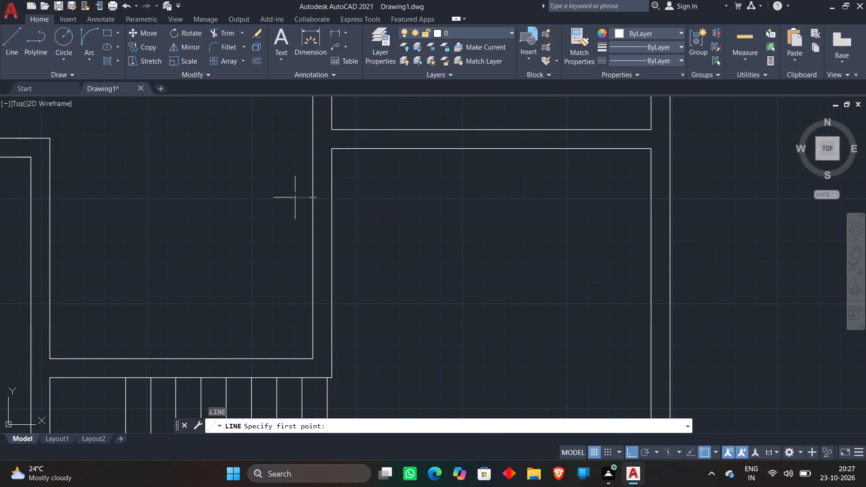
pyautogui.click(368, 183)
pyautogui.press('Escape')
# Trim the ends of the short horizontal line overhanging both faces of the vertical wall.
pyautogui.write('TR')
pyautogui.press('space')
pyautogui.click(362, 186)
pyautogui.click(369, 213)
pyautogui.click(301, 191)
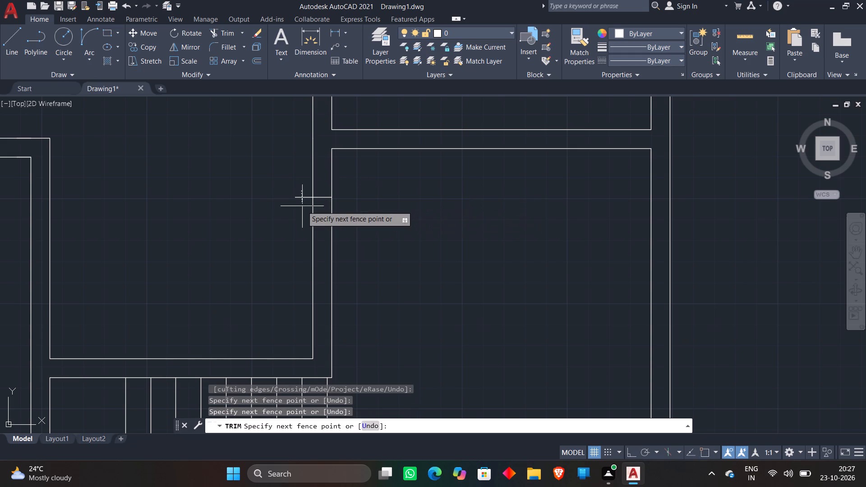
pyautogui.click(302, 206)
pyautogui.press('Escape')
# Draw a double-door outline from the wall's hall face: 2' into the hall, 4' down, and 2'9" back across the wall.
pyautogui.press('l')
pyautogui.press('Return')
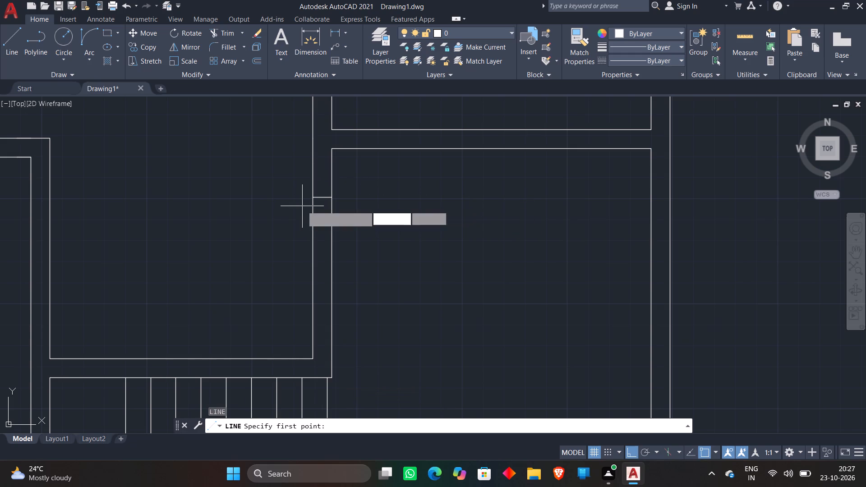
pyautogui.click(310, 199)
pyautogui.write("2'")
pyautogui.press('Return')
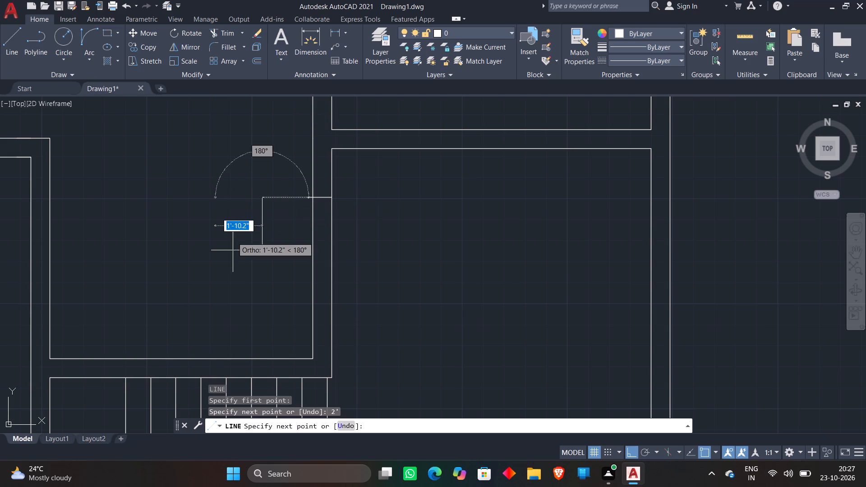
pyautogui.write("4'")
pyautogui.press('Return')
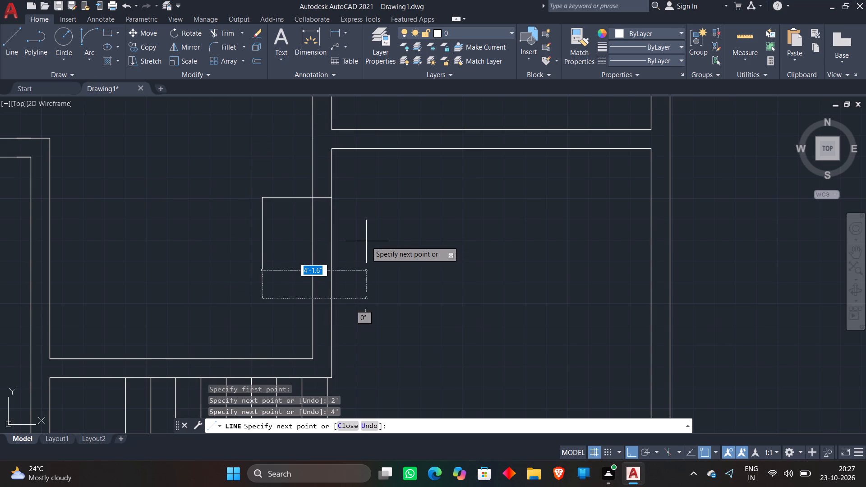
pyautogui.write('2\'9"')
pyautogui.press('Return')
pyautogui.press('Escape')
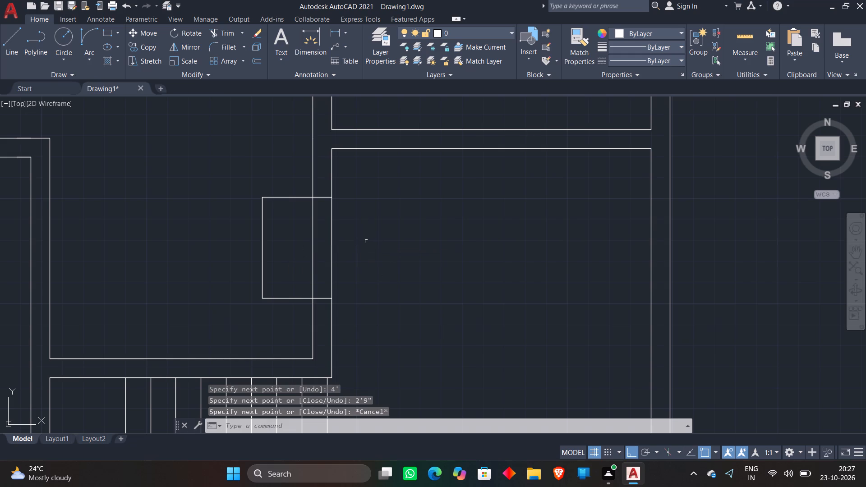
# Offset the upper 2' line of the double-door outline 2' downward to mark the middle of the opening.
pyautogui.press('o')
pyautogui.press('Return')
pyautogui.write("2'")
pyautogui.press('Return')
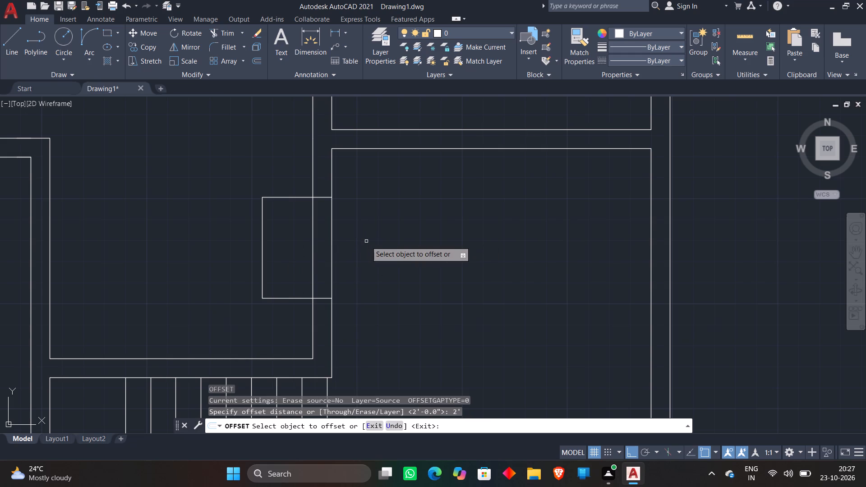
pyautogui.click(299, 198)
pyautogui.click(300, 253)
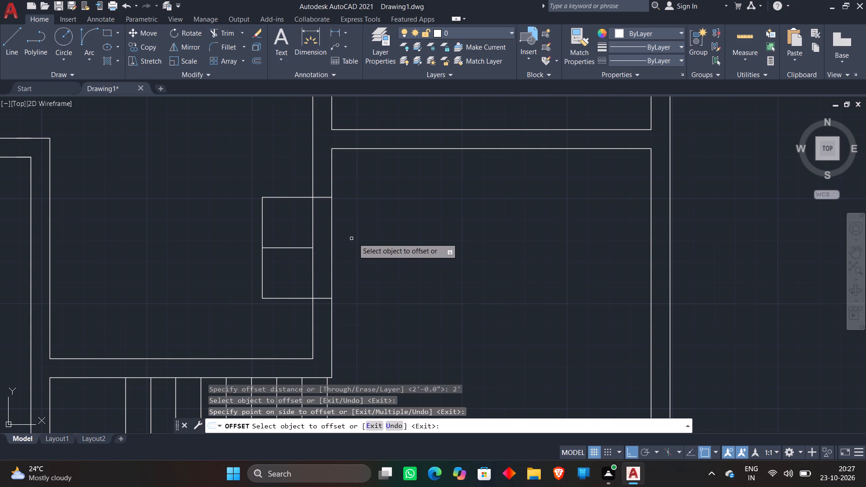
pyautogui.press('Escape')
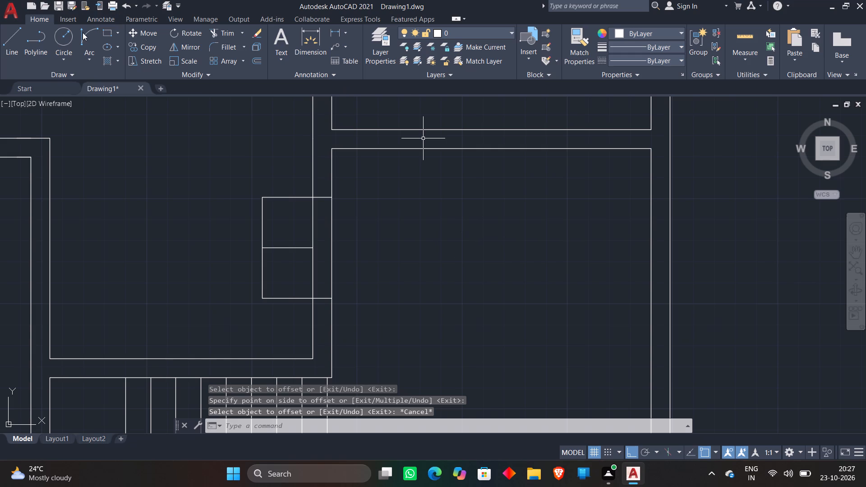
# Draw two quarter-circle swing arcs from the wall end of the middle line to the outline's upper and lower outer corners.
pyautogui.click(83, 32)
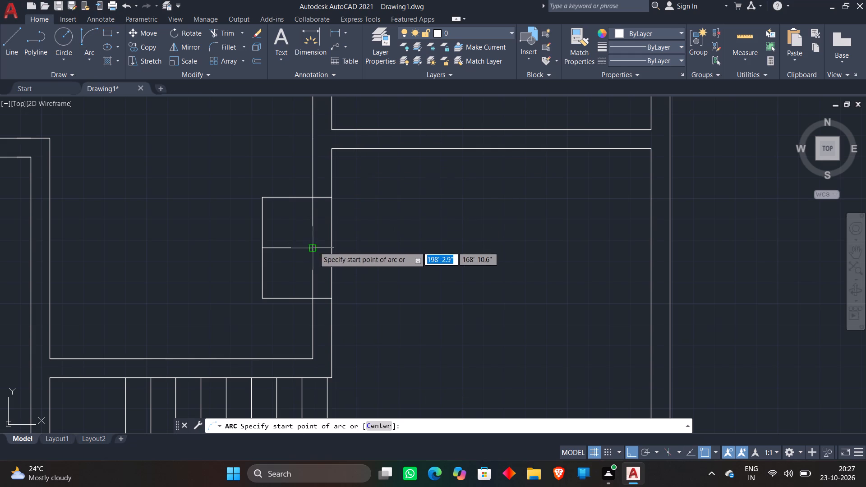
pyautogui.click(314, 247)
pyautogui.click(267, 199)
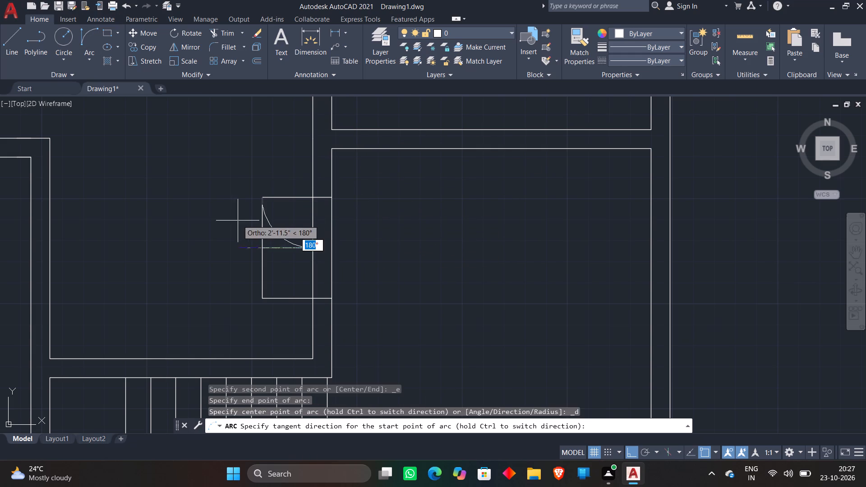
pyautogui.click(238, 221)
pyautogui.click(88, 40)
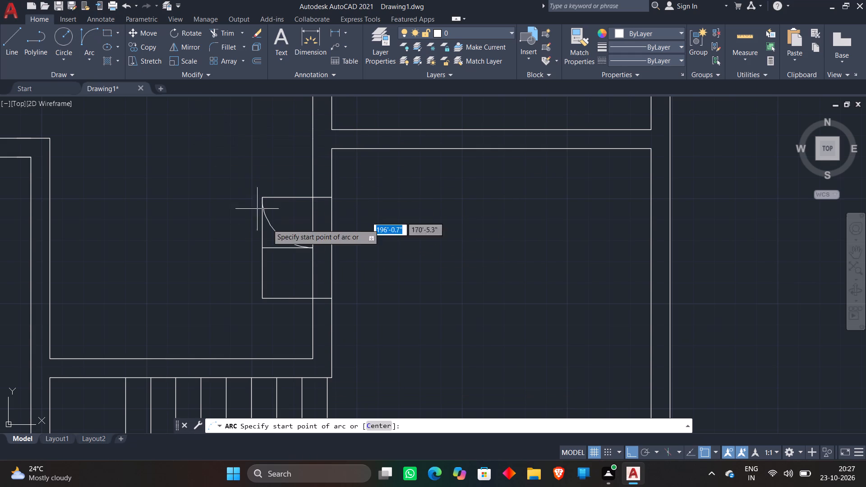
pyautogui.click(313, 248)
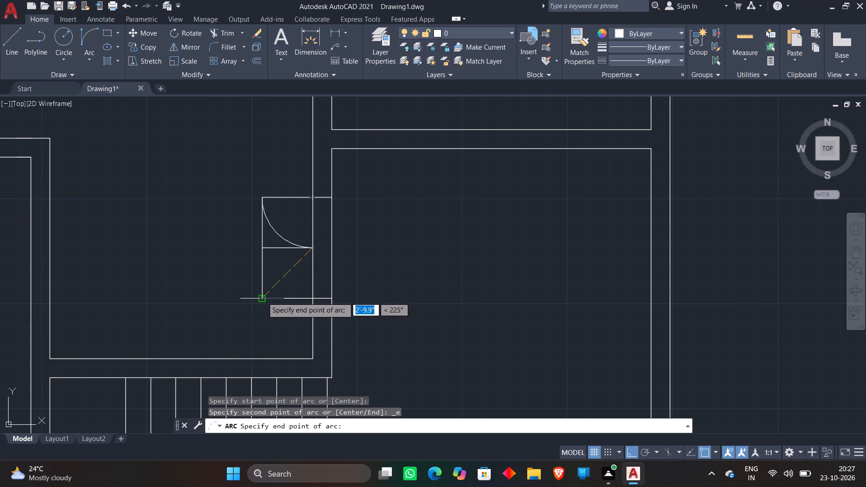
pyautogui.click(263, 297)
pyautogui.click(187, 234)
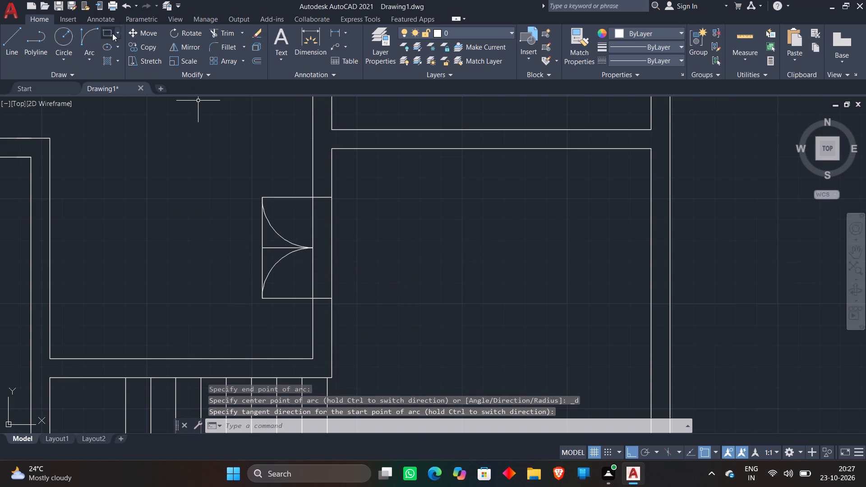
# Trim both vertical wall lines between the upper and lower door lines to open the 4' doorway.
pyautogui.click(221, 29)
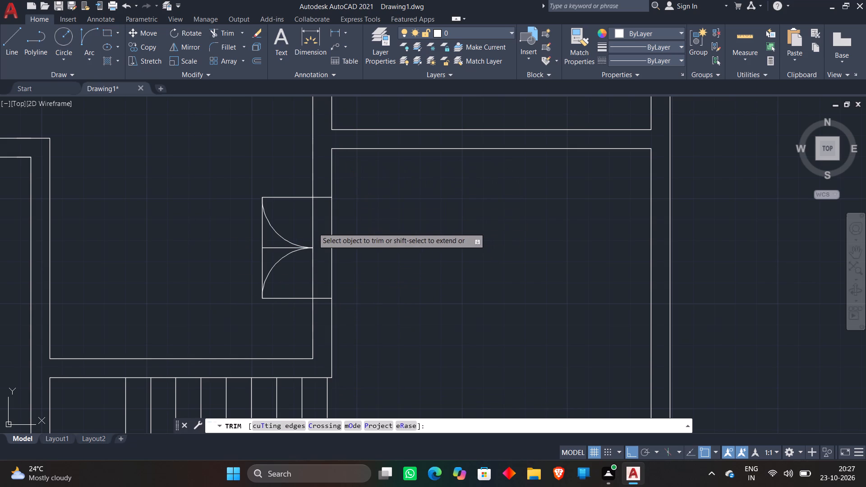
pyautogui.click(301, 228)
pyautogui.click(341, 225)
pyautogui.click(308, 269)
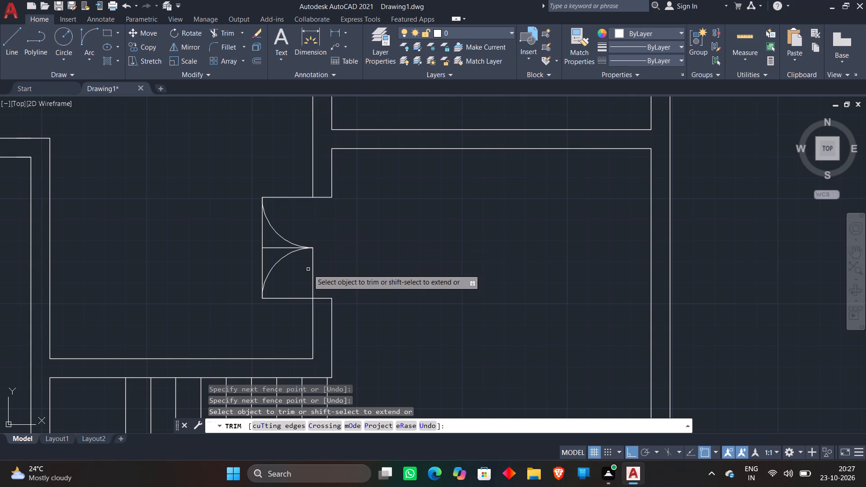
pyautogui.click(334, 260)
# Trim away the middle line and the outer vertical construction line around the double-door arcs.
pyautogui.click(260, 232)
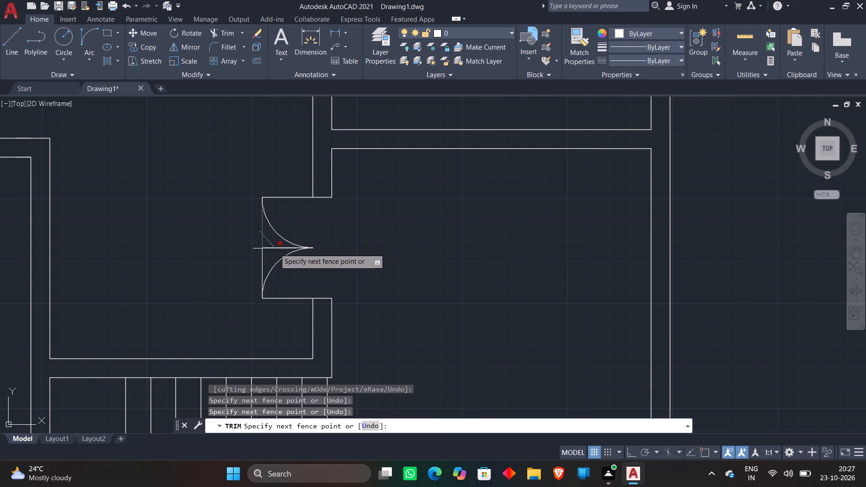
pyautogui.doubleClick(273, 250)
pyautogui.click(257, 268)
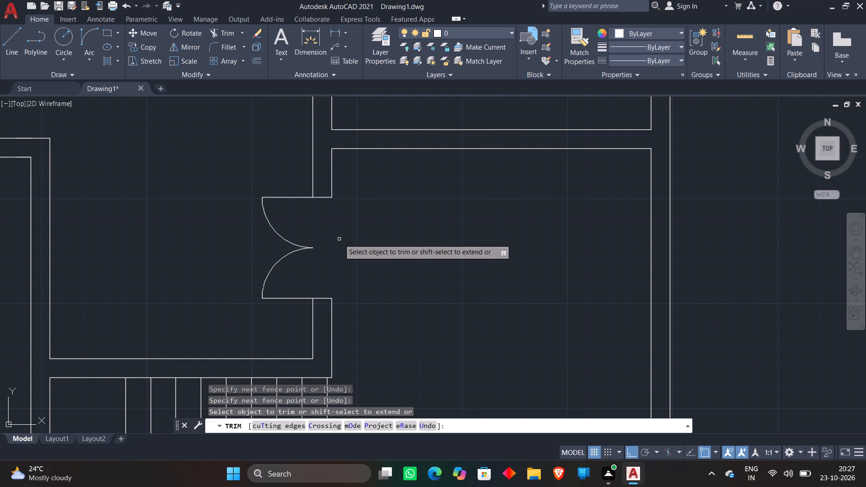
pyautogui.press('space')
# Offset the upper right room's bottom inner wall line 3" upward into the room.
pyautogui.scroll(-2, 377, 227)
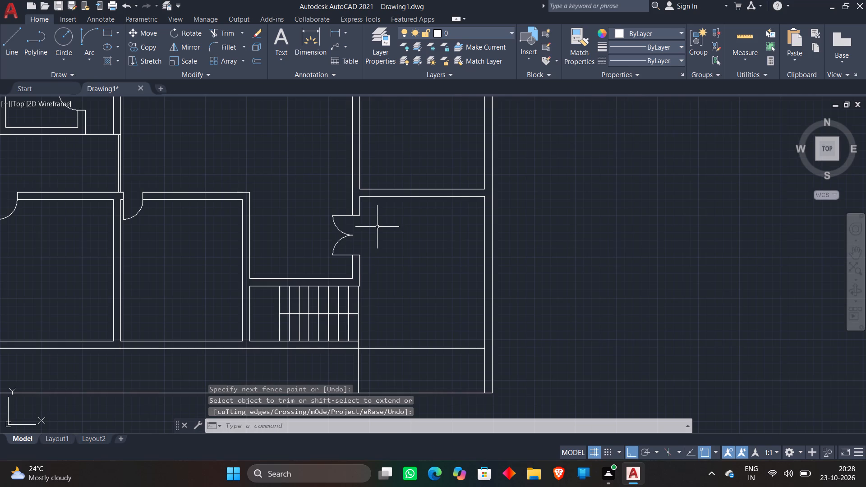
pyautogui.scroll(-1, 377, 227)
pyautogui.moveTo(377, 227); pyautogui.dragTo(293, 314, button='middle')
pyautogui.scroll(2, 297, 276)
pyautogui.press('o')
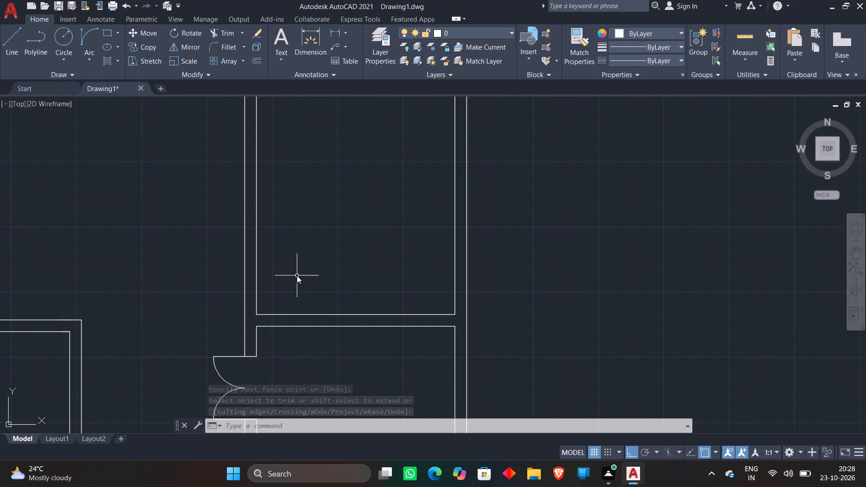
pyautogui.press('Return')
pyautogui.write('33')
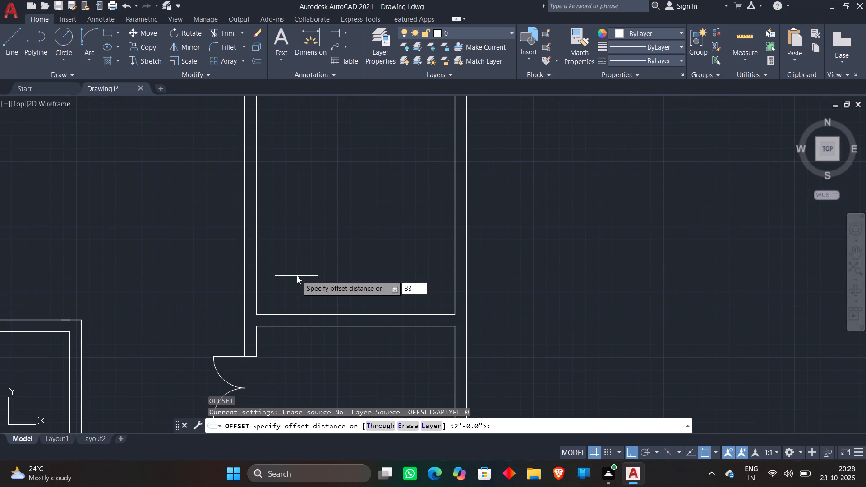
pyautogui.press('BackSpace')
pyautogui.press('/')
pyautogui.press('BackSpace')
pyautogui.hotkey('shift', '"')
pyautogui.press('Return')
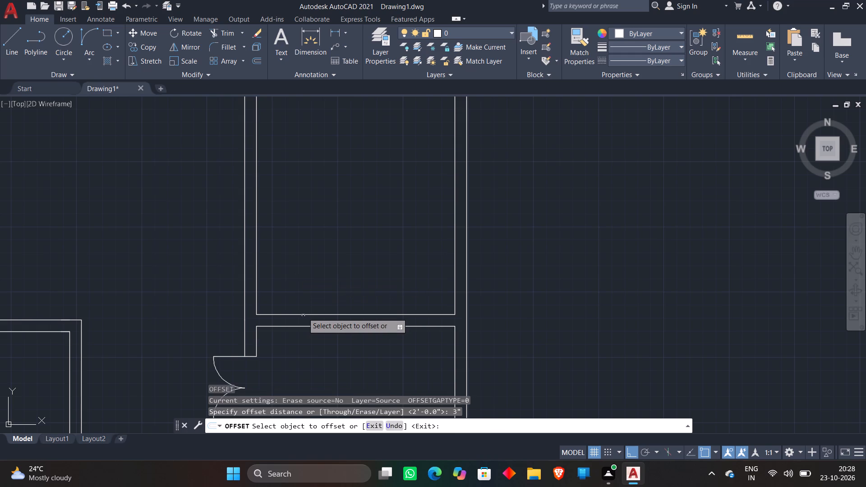
pyautogui.click(303, 314)
pyautogui.click(320, 247)
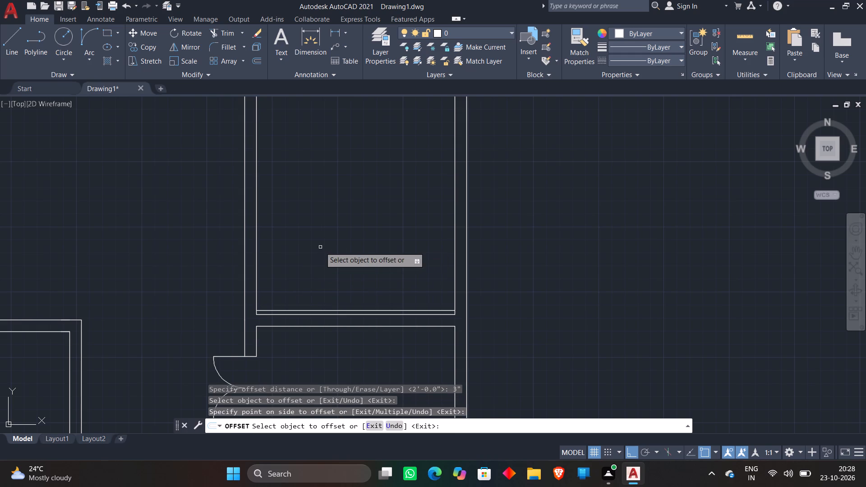
pyautogui.press('Escape')
# Extend the left end of the 3" offset line across the vertical wall to its hall-side line.
pyautogui.write('EX')
pyautogui.press('space')
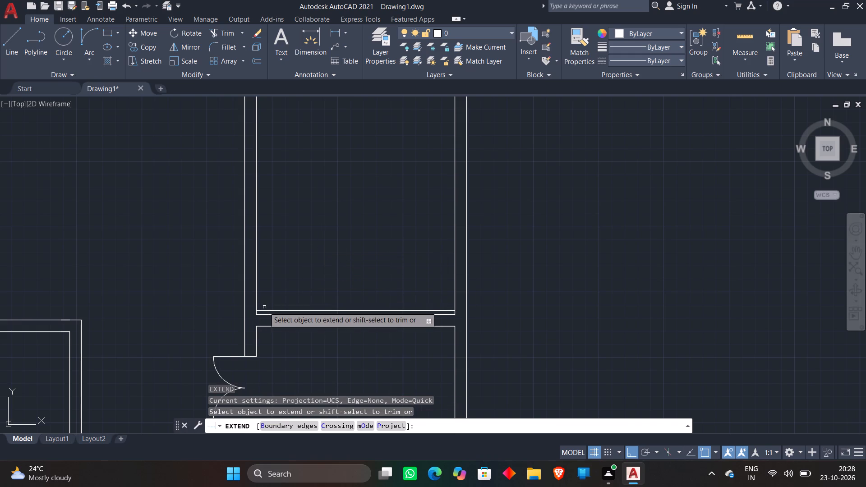
pyautogui.click(264, 310)
pyautogui.press('Escape')
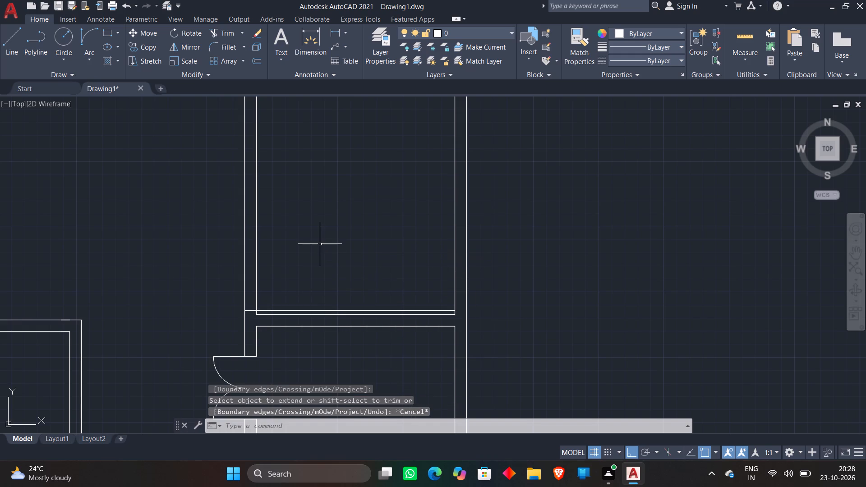
# Offset the 3" line 2' upward and the room's left inner wall line 2' into the room.
pyautogui.press('o')
pyautogui.press('Return')
pyautogui.write("2'")
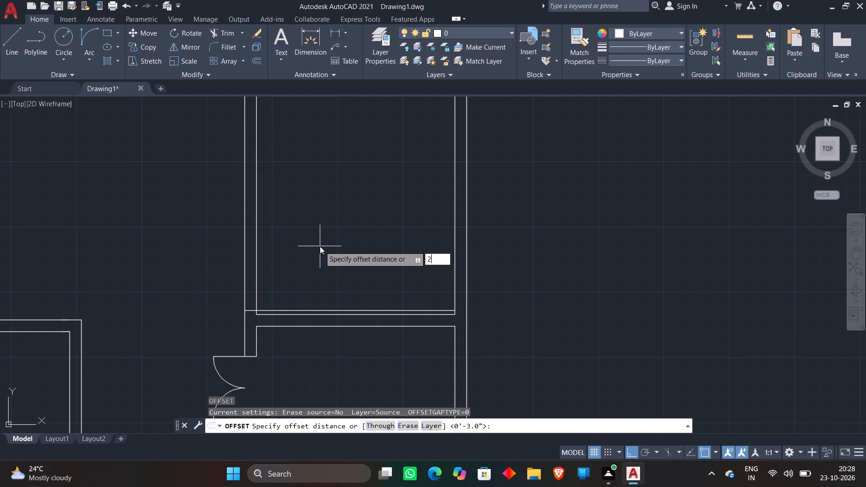
pyautogui.press('Return')
pyautogui.scroll(1, 209, 305)
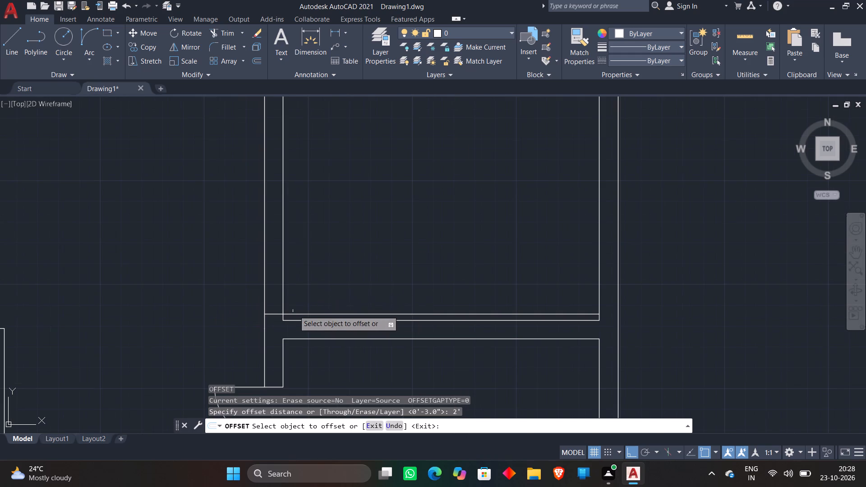
pyautogui.click(296, 313)
pyautogui.click(316, 194)
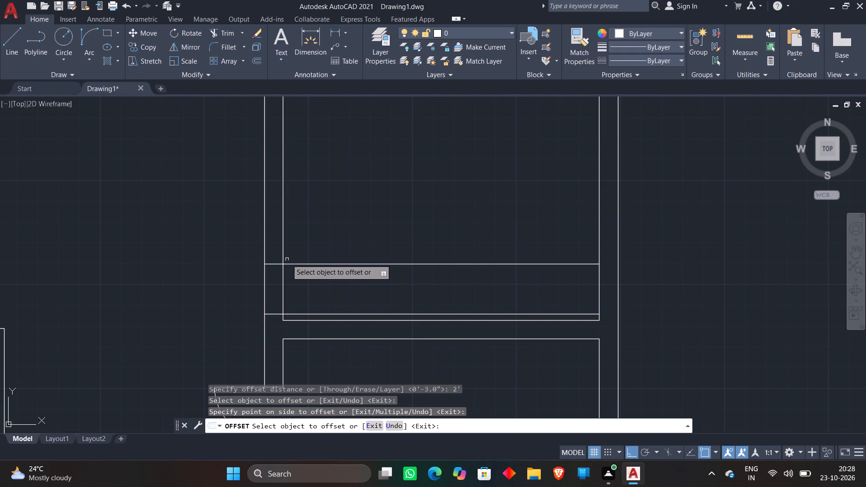
pyautogui.click(283, 258)
pyautogui.click(416, 235)
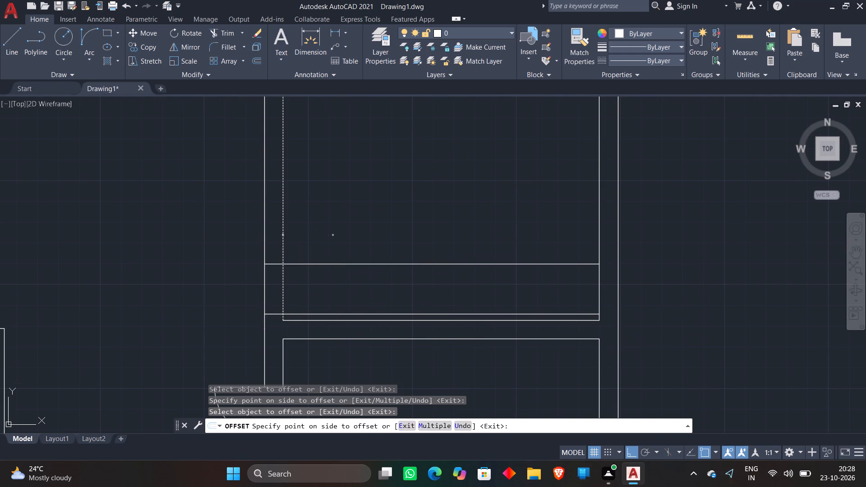
pyautogui.press('Escape')
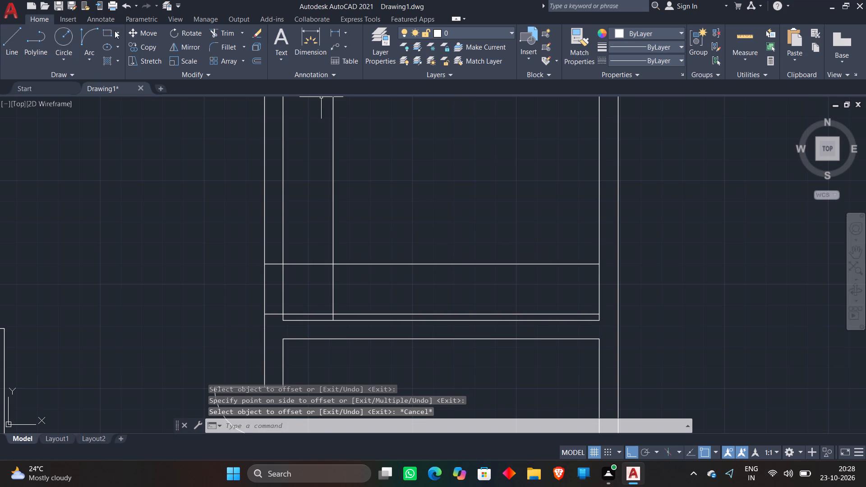
# Draw the door swing arc from the 2' line at the room's left inner wall to the vertical 2' line at the 3" line.
pyautogui.click(92, 37)
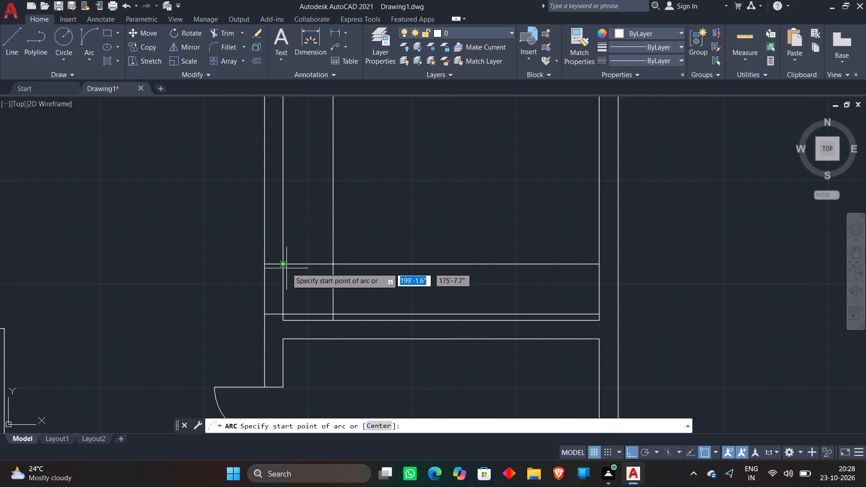
pyautogui.click(283, 264)
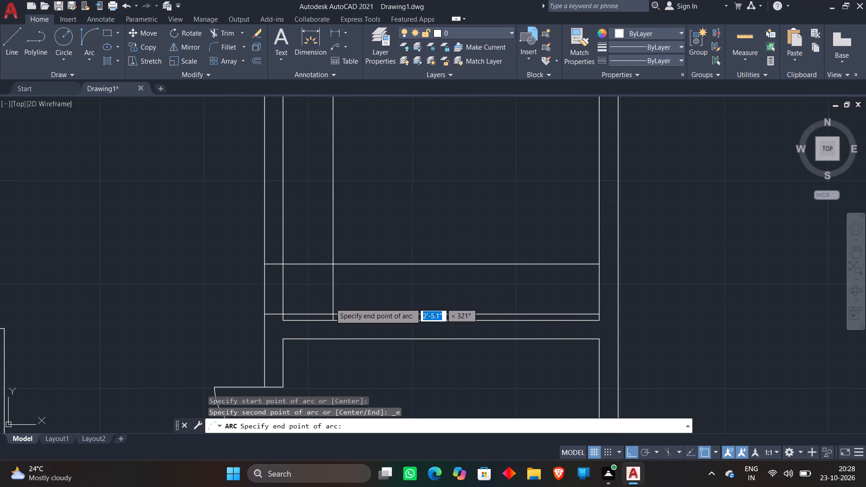
pyautogui.scroll(4, 331, 309)
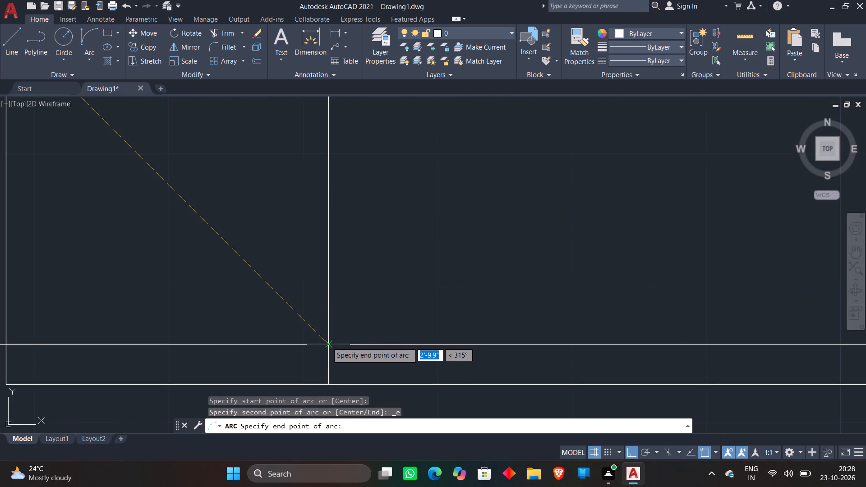
pyautogui.click(326, 342)
pyautogui.scroll(-3, 414, 234)
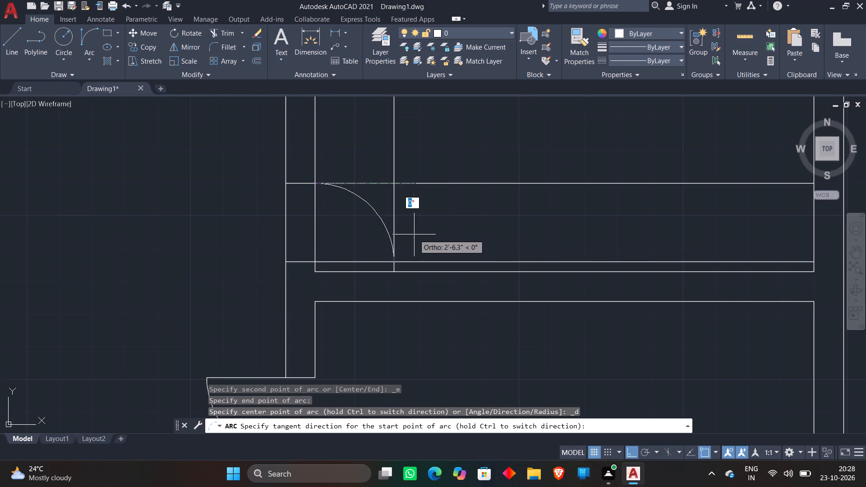
pyautogui.click(415, 232)
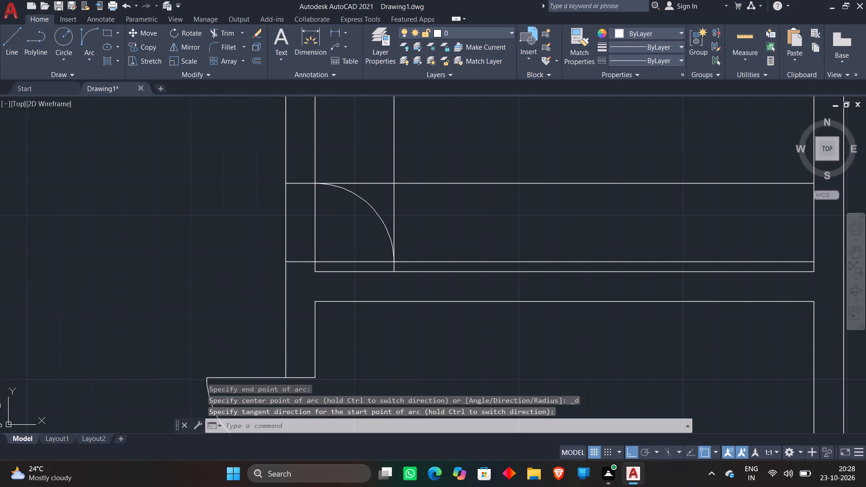
# Trim the excess 2' offset lines and the 3" line beyond the new swing arc, leaving the jamb and door leaf.
pyautogui.click(224, 38)
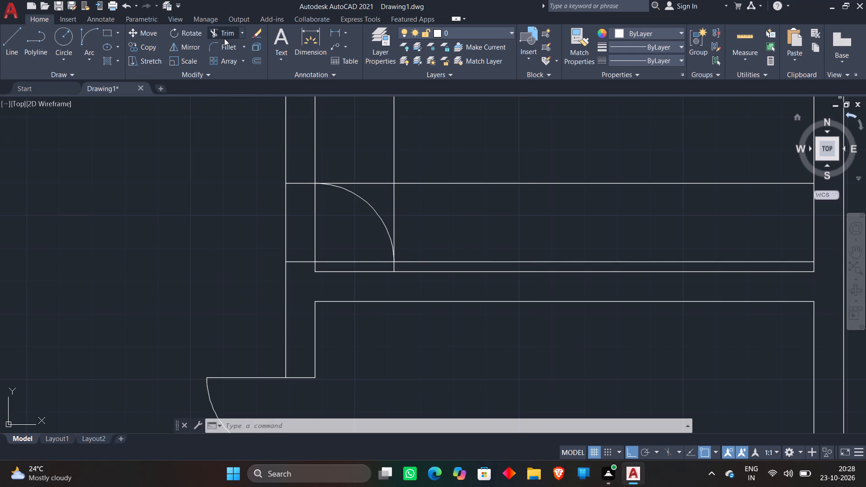
pyautogui.click(379, 166)
pyautogui.click(473, 209)
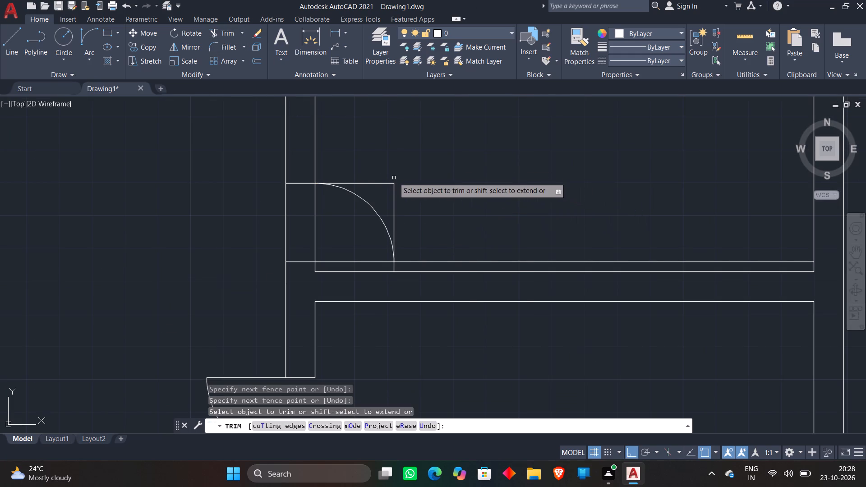
pyautogui.click(366, 171)
pyautogui.click(405, 207)
pyautogui.scroll(4, 403, 258)
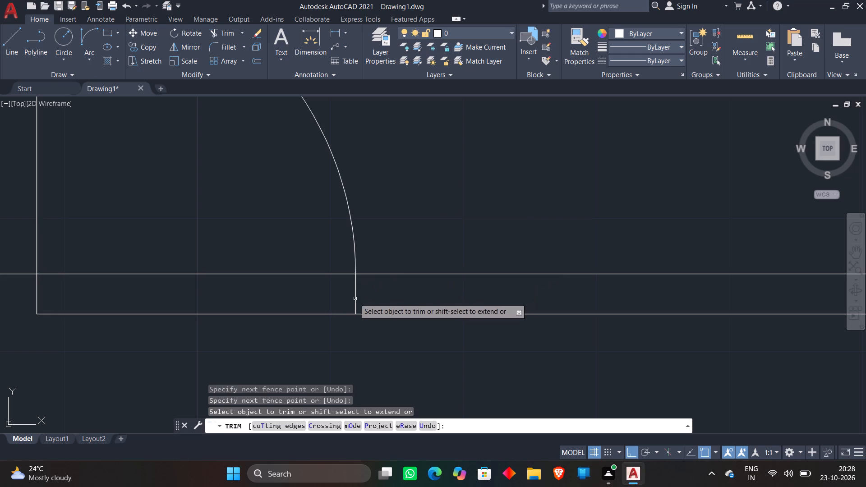
pyautogui.click(351, 300)
pyautogui.click(385, 265)
pyautogui.scroll(-4, 399, 210)
# Trim both vertical wall lines between the door jambs to open the upper right room's 2' doorway.
pyautogui.click(336, 190)
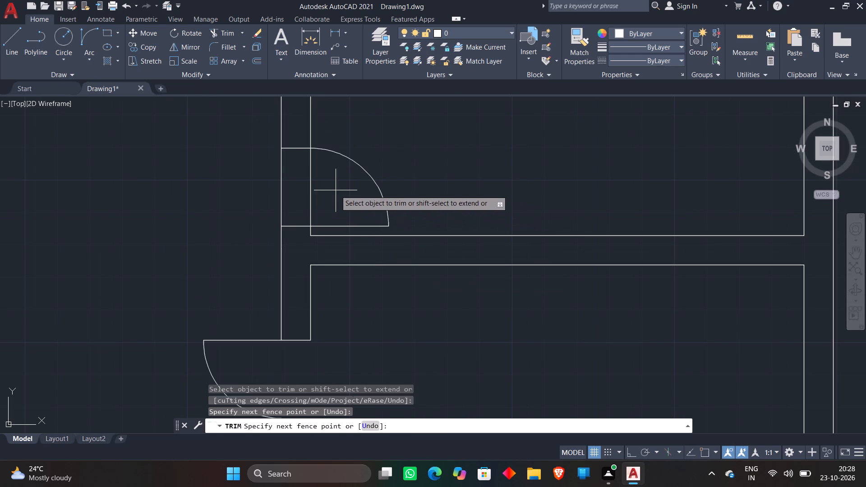
pyautogui.click(223, 186)
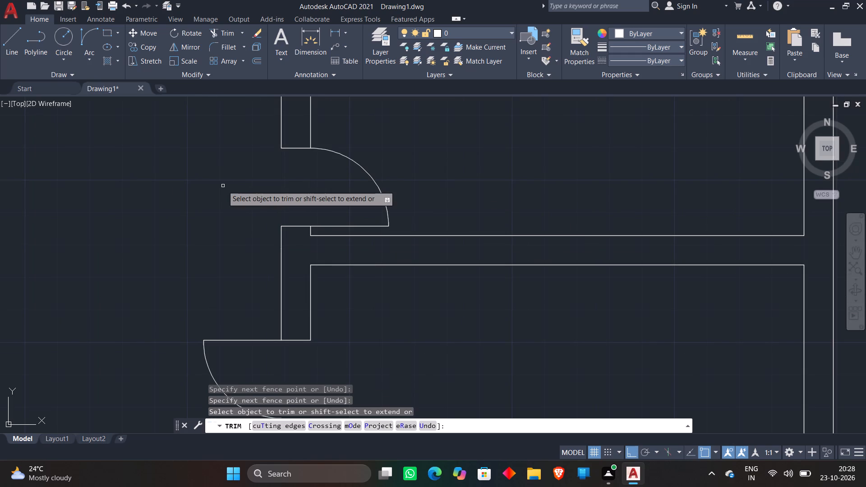
pyautogui.press('space')
# Trim the short vertical line crossing the top outer wall where the wall beside the small upper room meets it.
pyautogui.scroll(-2, 223, 186)
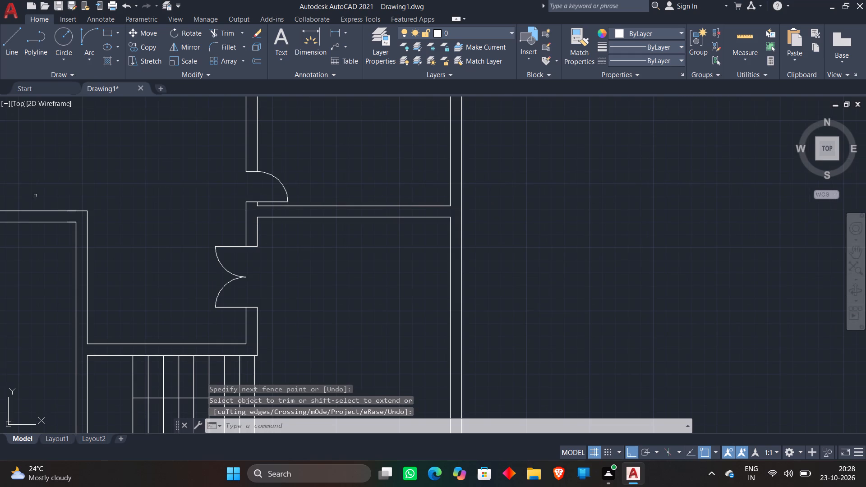
pyautogui.scroll(-3, 238, 202)
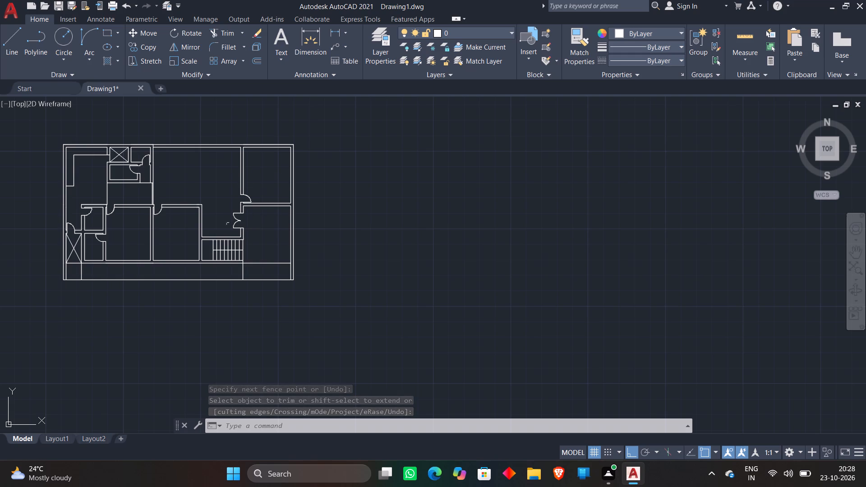
pyautogui.scroll(1, 160, 170)
pyautogui.scroll(-1, 162, 171)
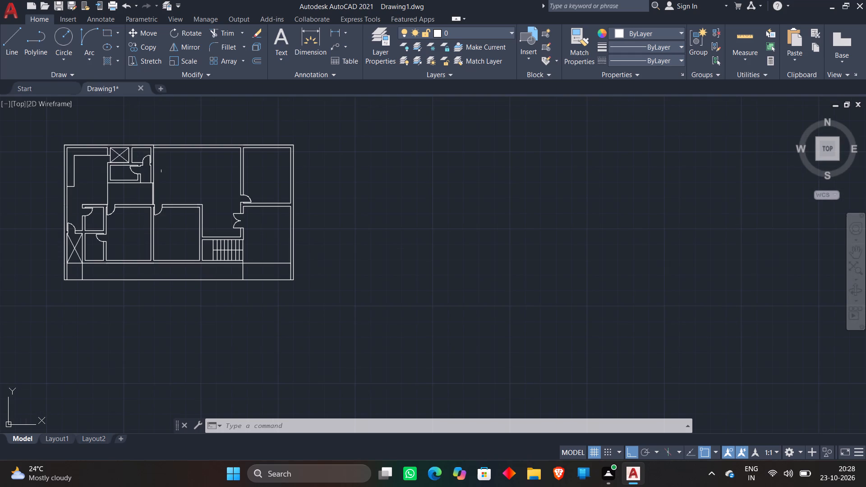
pyautogui.moveTo(162, 171); pyautogui.dragTo(207, 191, button='middle')
pyautogui.scroll(2, 209, 156)
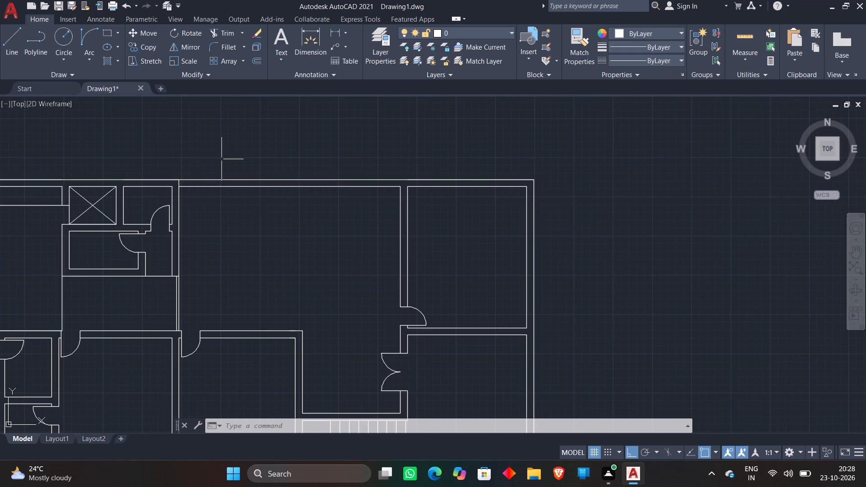
pyautogui.scroll(-2, 221, 159)
pyautogui.moveTo(221, 160); pyautogui.dragTo(299, 162, button='middle')
pyautogui.scroll(2, 265, 173)
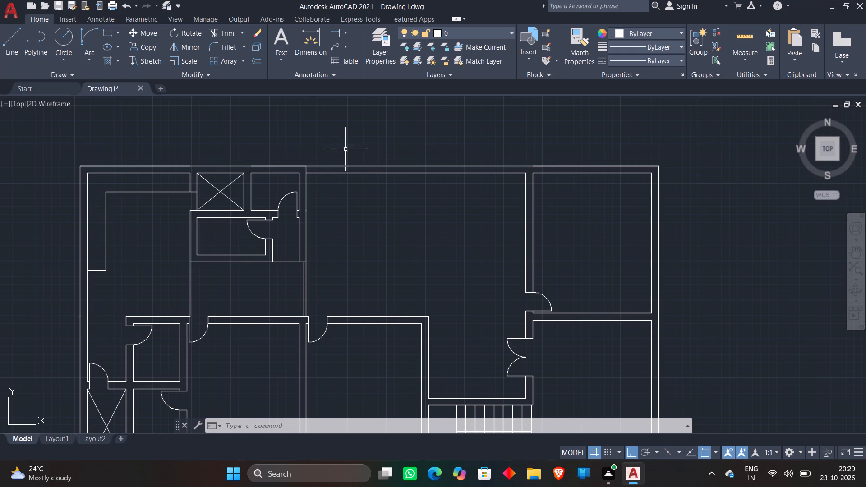
pyautogui.write('TR')
pyautogui.press('space')
pyautogui.scroll(3, 309, 157)
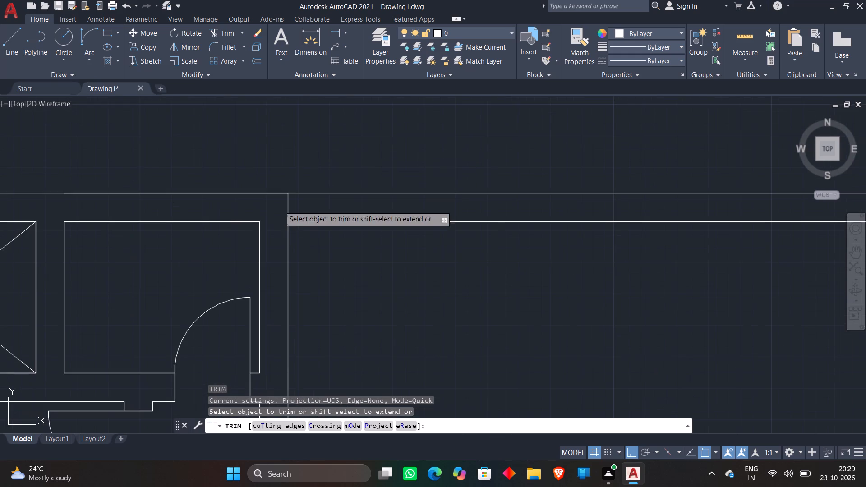
# Trim the short vertical line crossing the top outer wall where the small upper room's right wall meets it.
pyautogui.click(276, 211)
pyautogui.click(316, 212)
pyautogui.scroll(-4, 335, 190)
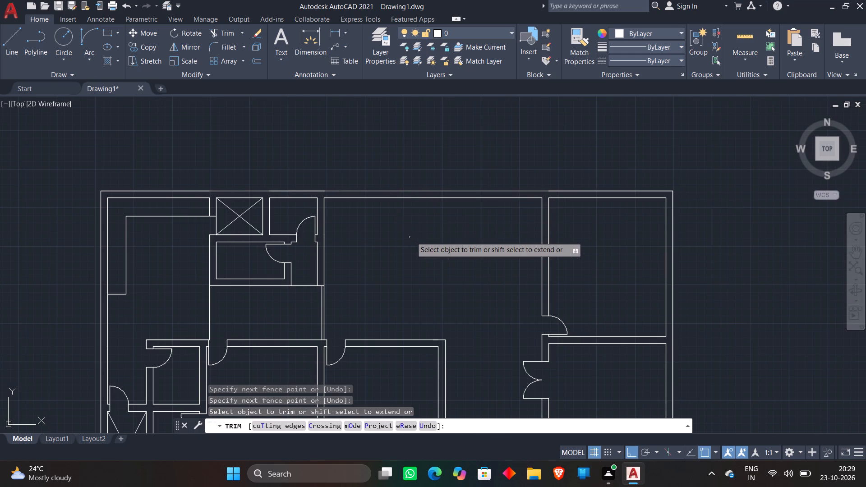
pyautogui.scroll(-1, 424, 247)
pyautogui.moveTo(426, 249); pyautogui.dragTo(430, 151, button='middle')
pyautogui.scroll(-1, 430, 151)
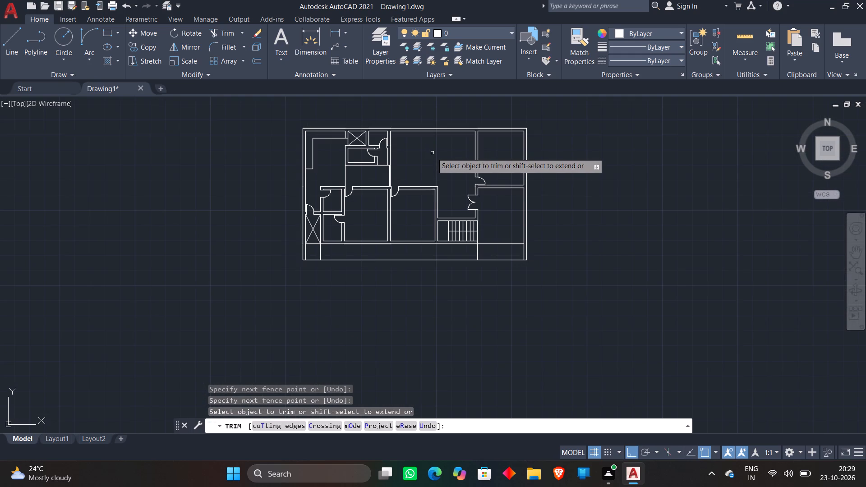
pyautogui.press('space')
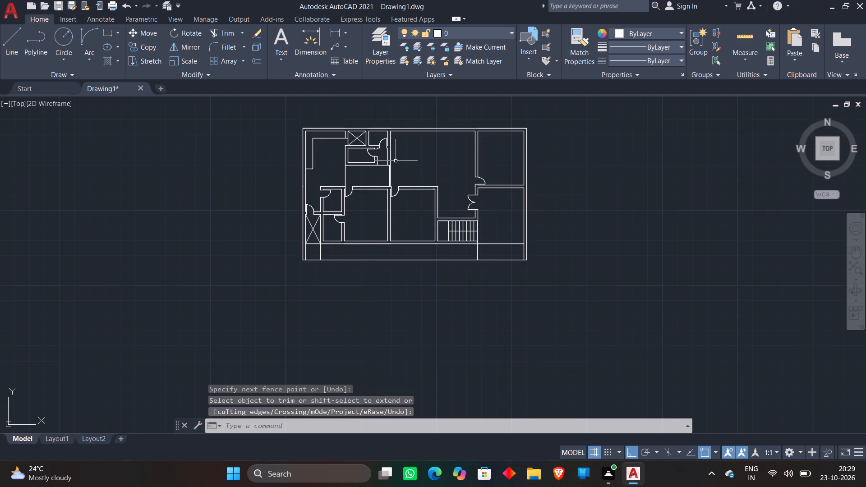
# Draw two vertical lines about 2' long across the top outer wall of the upper left room, marking an opening.
pyautogui.scroll(2, 326, 113)
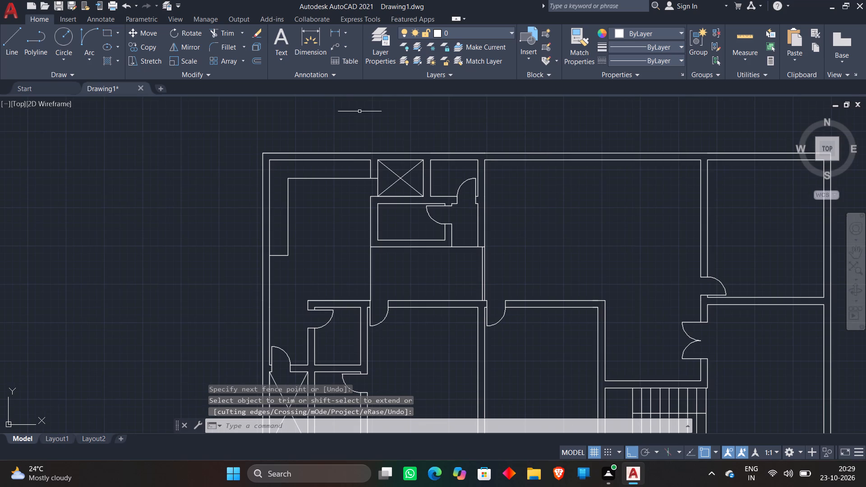
pyautogui.click(3, 37)
pyautogui.scroll(3, 286, 131)
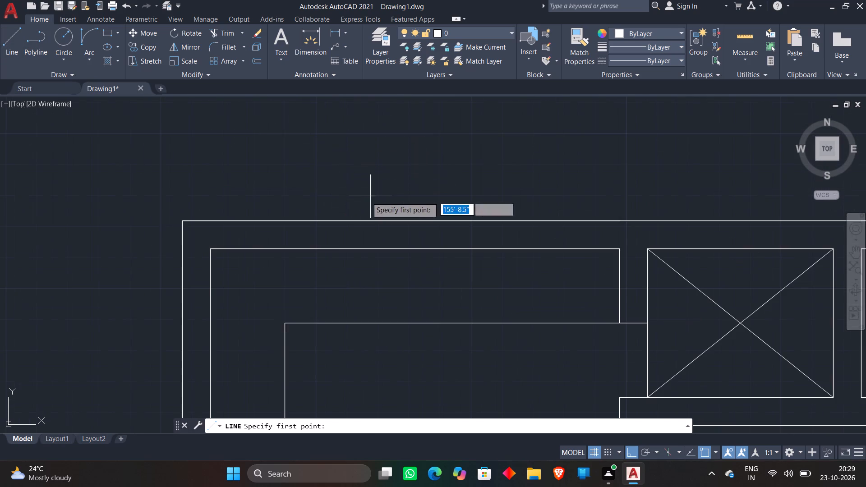
pyautogui.click(349, 198)
pyautogui.click(348, 277)
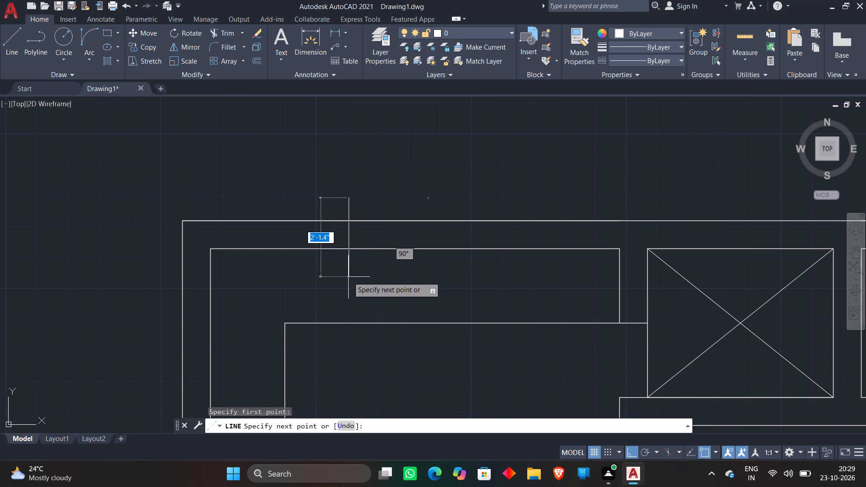
pyautogui.press('space')
pyautogui.press('space')
pyautogui.click(488, 198)
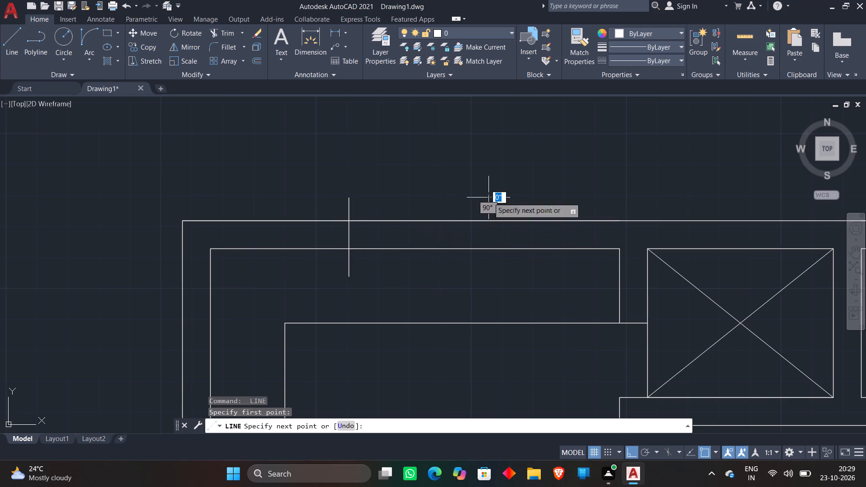
pyautogui.click(493, 269)
pyautogui.press('space')
pyautogui.scroll(-2, 471, 273)
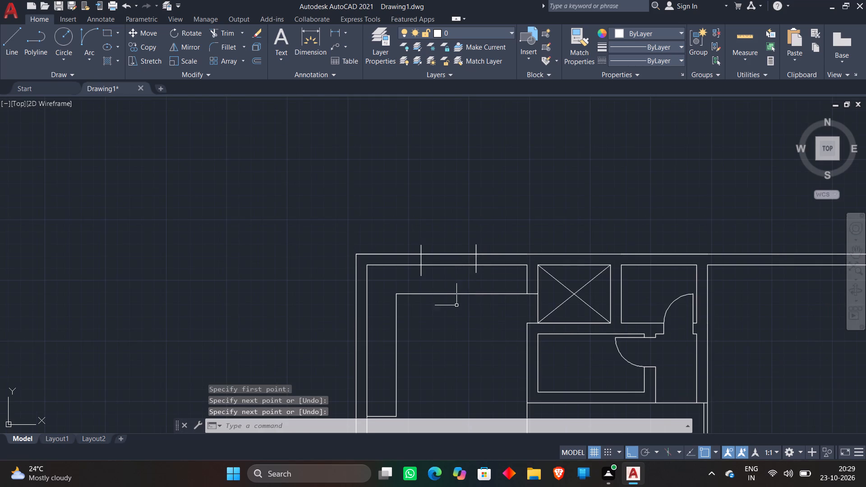
# Draw two horizontal lines across the left outer wall of the upper left room, alongside the upper half of the inset line.
pyautogui.moveTo(459, 308); pyautogui.dragTo(413, 238, button='middle')
pyautogui.press('space')
pyautogui.scroll(2, 301, 239)
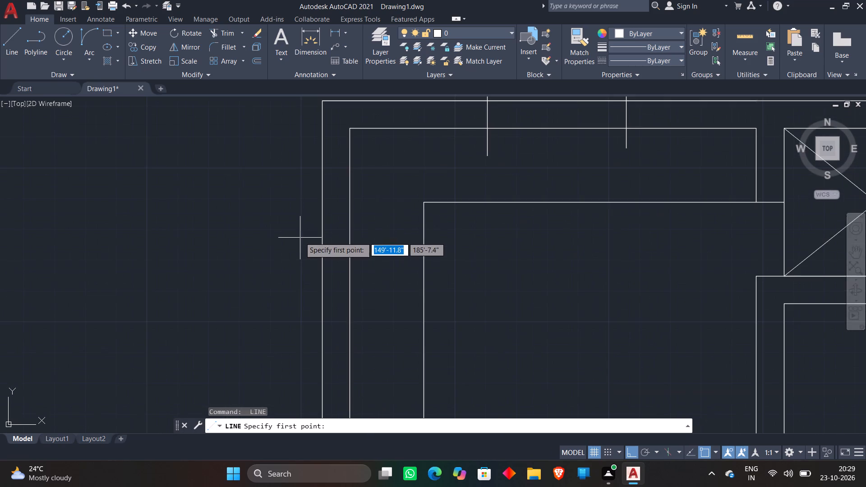
pyautogui.moveTo(299, 235); pyautogui.dragTo(233, 188, button='middle')
pyautogui.scroll(-2, 246, 174)
pyautogui.scroll(1, 243, 177)
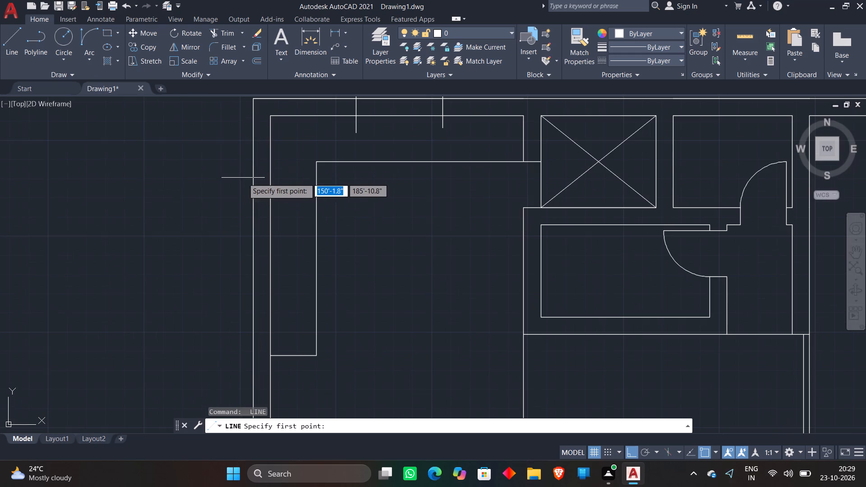
pyautogui.click(236, 199)
pyautogui.click(290, 207)
pyautogui.press('space')
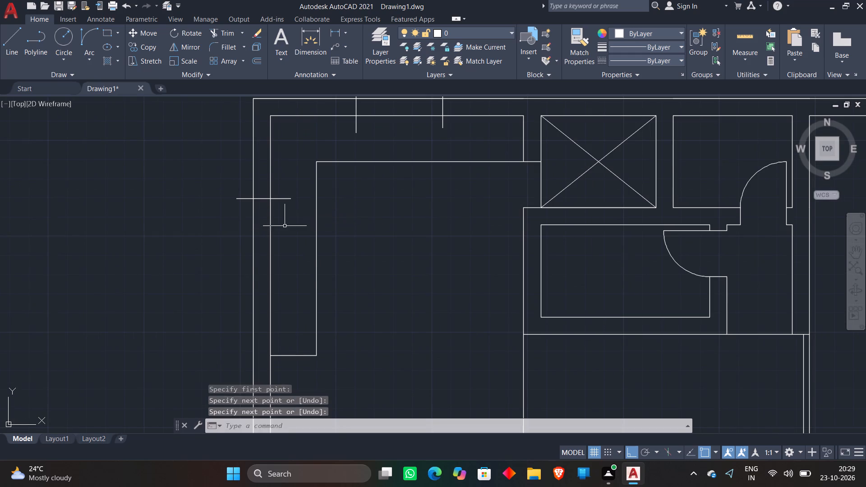
pyautogui.press('space')
pyautogui.click(240, 262)
pyautogui.click(288, 263)
pyautogui.press('space')
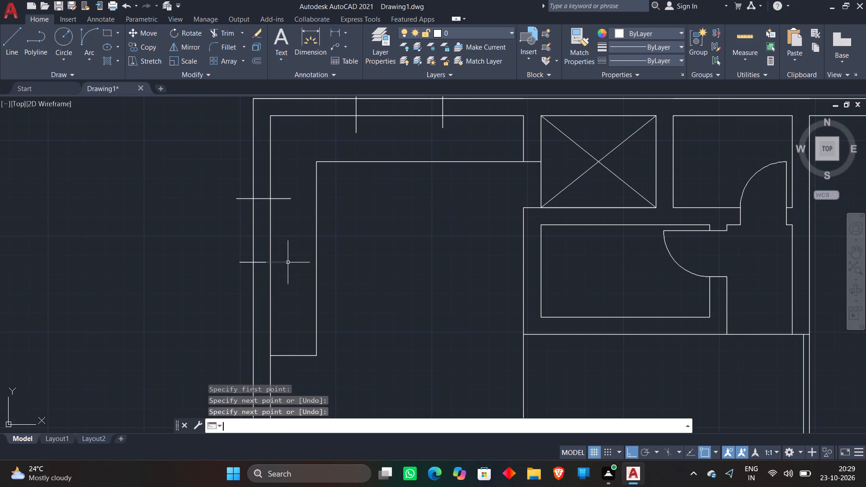
# Draw two horizontal lines about 1'-10" long across the wall between the upper crossed space and the small upper room.
pyautogui.press('space')
pyautogui.scroll(-1, 377, 235)
pyautogui.moveTo(378, 236); pyautogui.dragTo(152, 275, button='middle')
pyautogui.scroll(1, 366, 179)
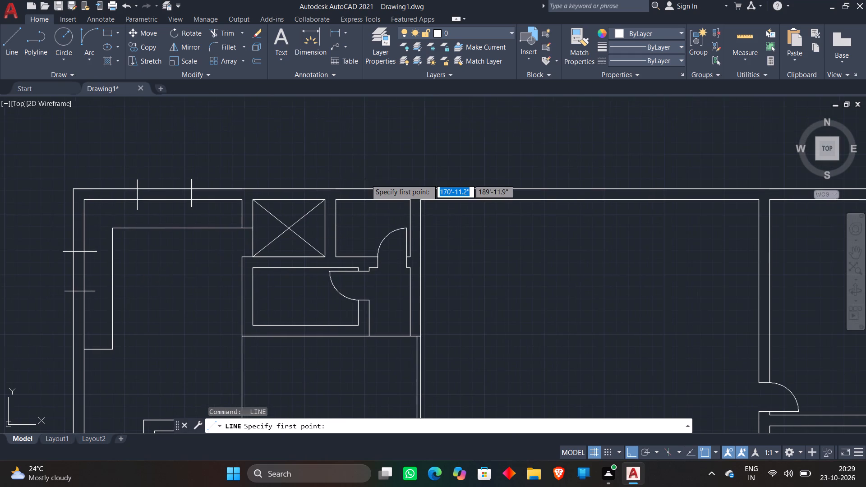
pyautogui.scroll(1, 366, 179)
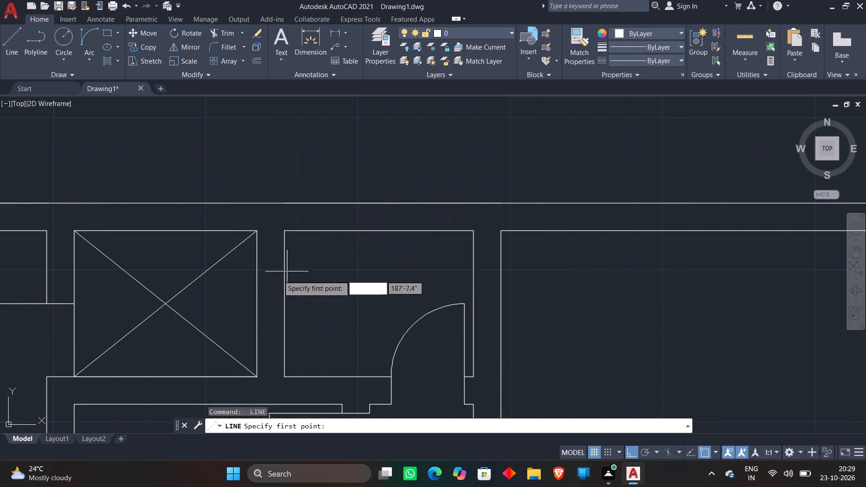
pyautogui.scroll(2, 269, 252)
pyautogui.scroll(-1, 307, 247)
pyautogui.moveTo(333, 266); pyautogui.dragTo(329, 266, button='middle')
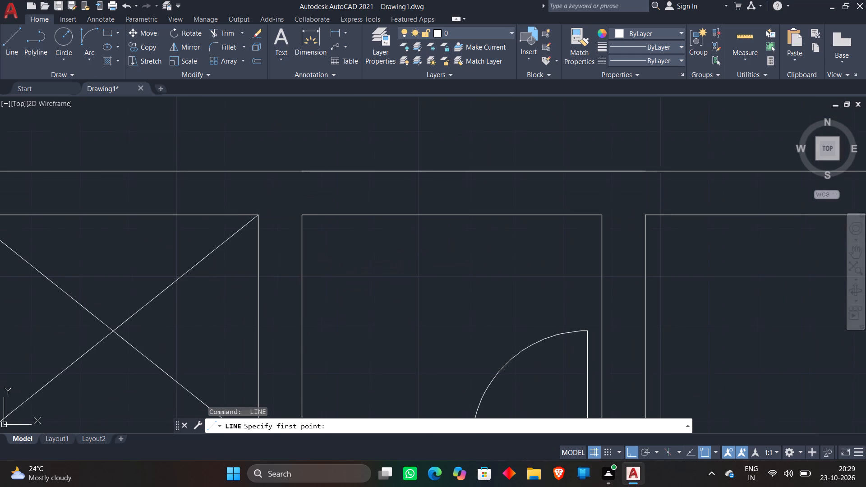
pyautogui.moveTo(329, 266); pyautogui.dragTo(362, 123, button='middle')
pyautogui.scroll(1, 349, 143)
pyautogui.moveTo(349, 143); pyautogui.dragTo(350, 196, button='middle')
pyautogui.scroll(-2, 336, 186)
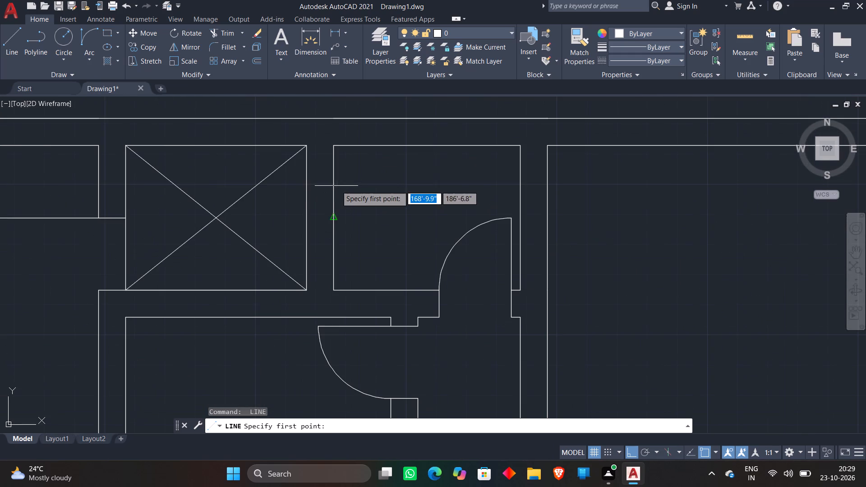
pyautogui.click(293, 177)
pyautogui.click(359, 181)
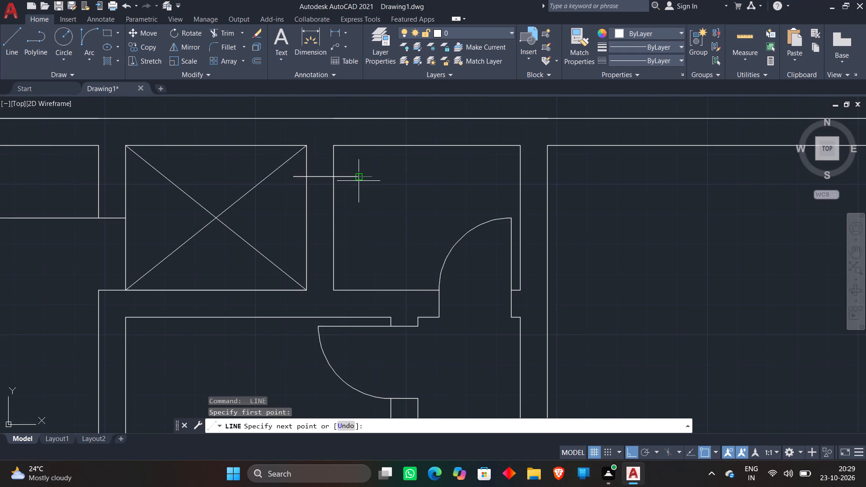
pyautogui.press('space')
pyautogui.press('space')
pyautogui.click(297, 242)
pyautogui.click(364, 239)
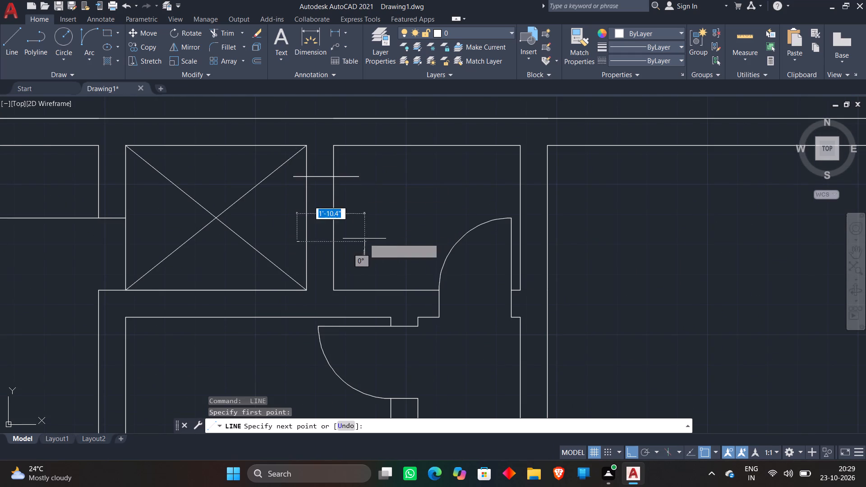
pyautogui.press('space')
# Draw two vertical lines across the horizontal wall between the upper crossed space and the room below it.
pyautogui.press('space')
pyautogui.scroll(-2, 391, 195)
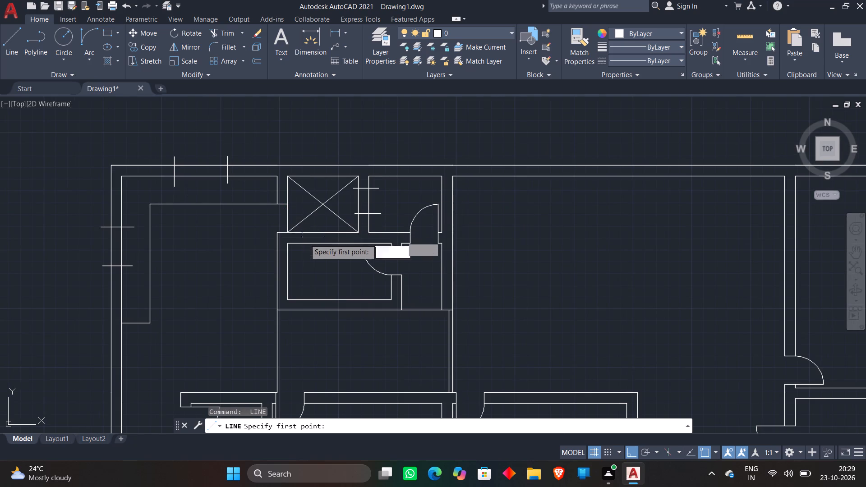
pyautogui.scroll(2, 303, 251)
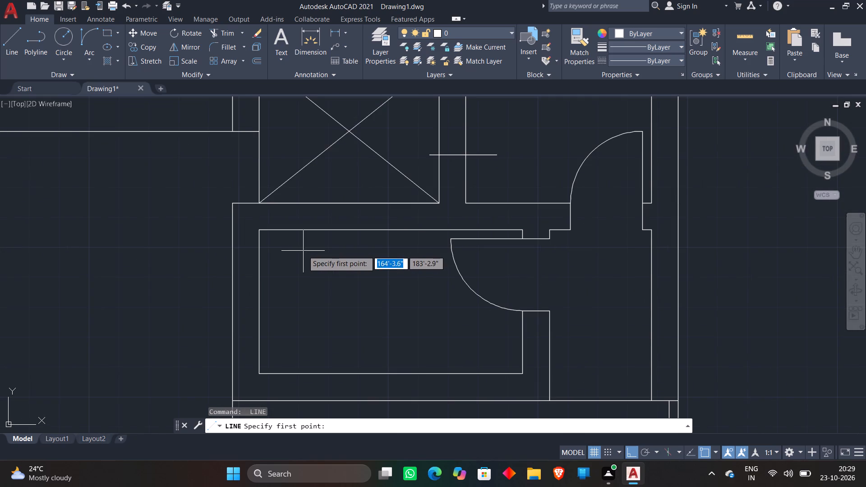
pyautogui.click(301, 192)
pyautogui.click(294, 249)
pyautogui.press('space')
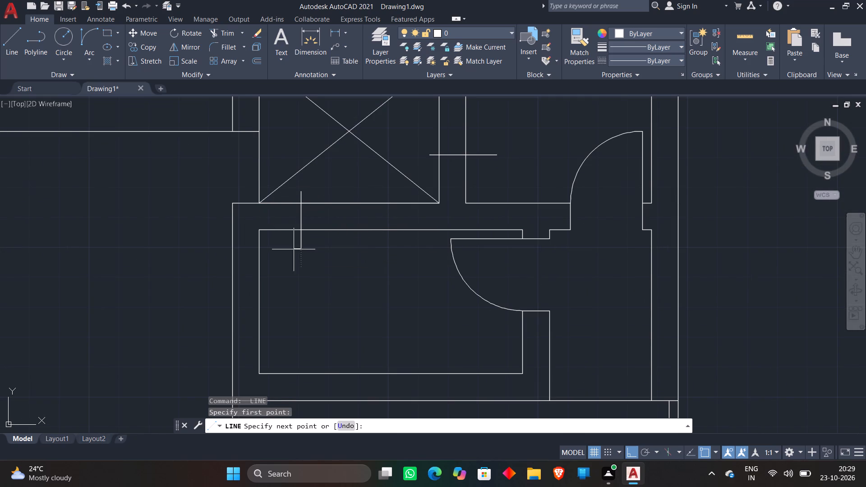
pyautogui.press('space')
pyautogui.click(403, 193)
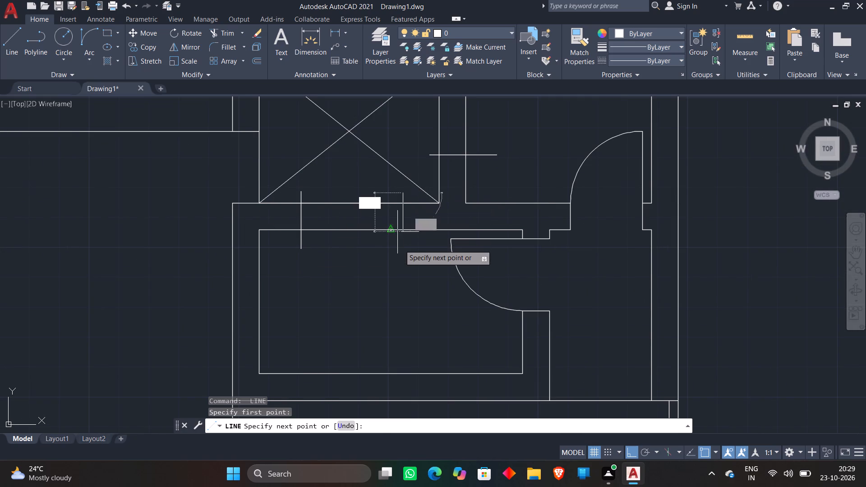
pyautogui.click(400, 252)
pyautogui.press('space')
# Draw a horizontal line across the left wall of the small middle-left room, between its doorway and the wall below.
pyautogui.press('space')
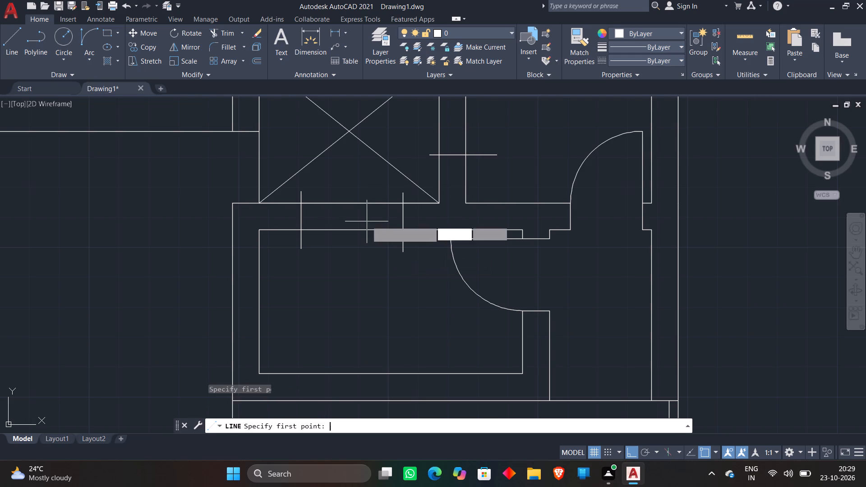
pyautogui.scroll(-2, 367, 221)
pyautogui.moveTo(355, 268); pyautogui.dragTo(359, 147, button='middle')
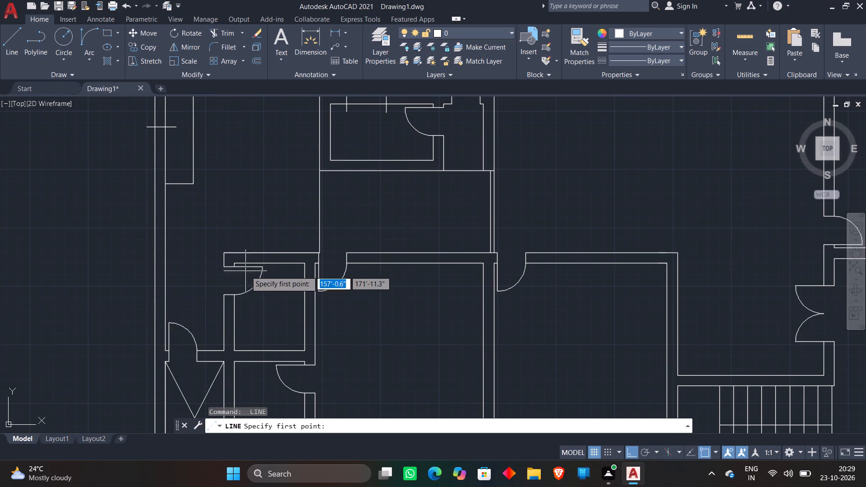
pyautogui.moveTo(256, 299); pyautogui.dragTo(280, 174, button='middle')
pyautogui.scroll(2, 264, 207)
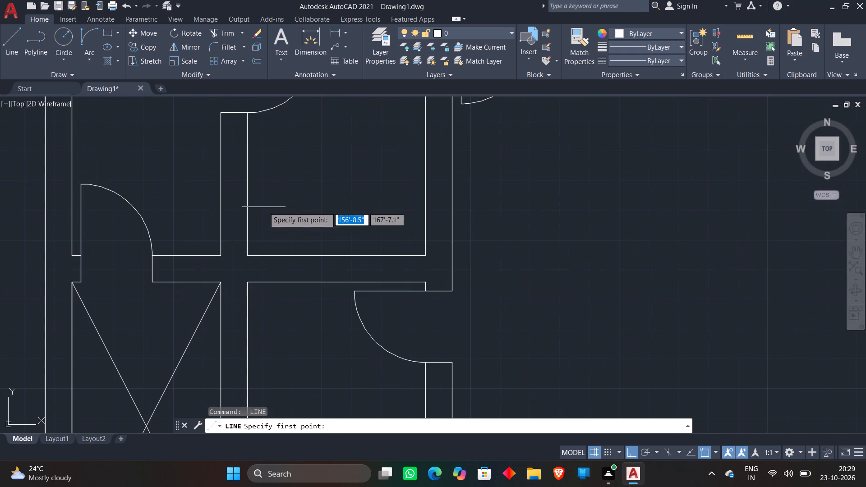
pyautogui.click(199, 186)
pyautogui.click(287, 187)
pyautogui.press('space')
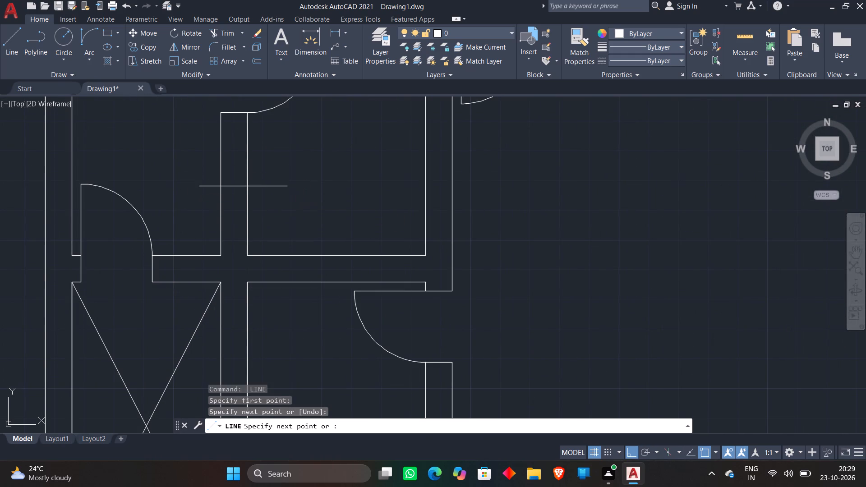
# Extend the horizontal wall line beside the lower crossed space's door across the vertical wall to the small middle-left room.
pyautogui.write('EX')
pyautogui.press('space')
pyautogui.click(215, 255)
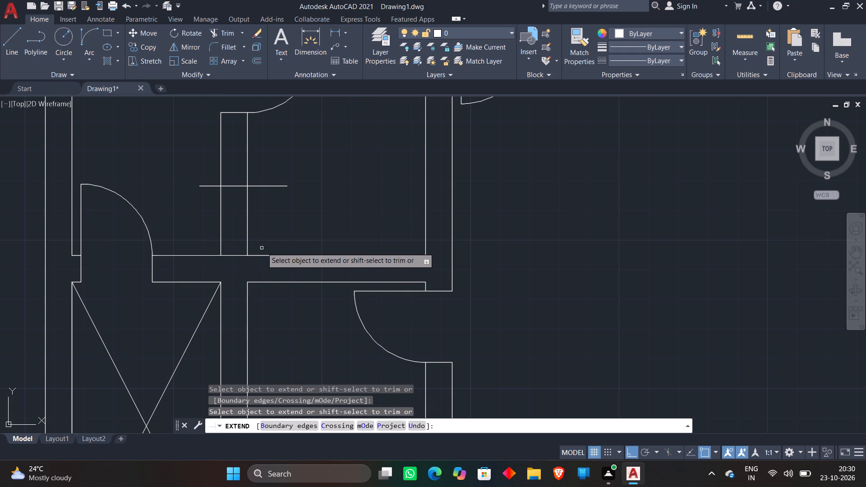
pyautogui.press('Escape')
# Draw a vertical line across the bottom wall of the small lower left room beside the crossed space.
pyautogui.scroll(-3, 296, 209)
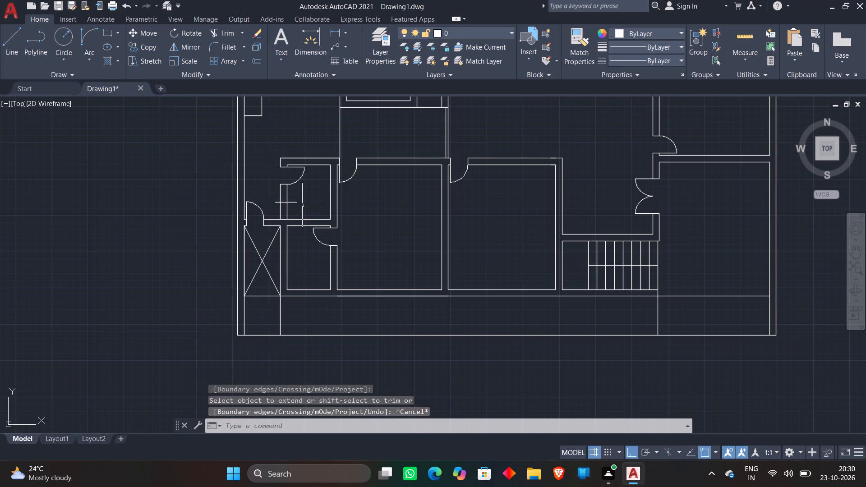
pyautogui.moveTo(393, 229); pyautogui.dragTo(353, 172, button='middle')
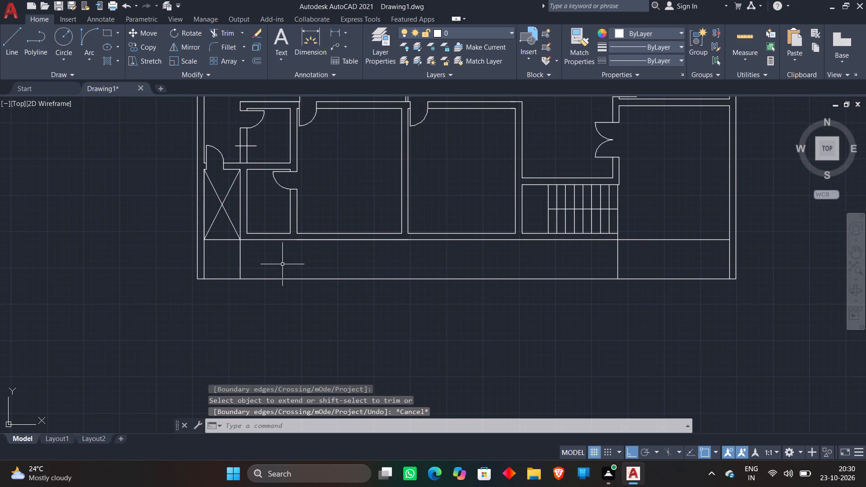
pyautogui.scroll(2, 282, 248)
pyautogui.press('space')
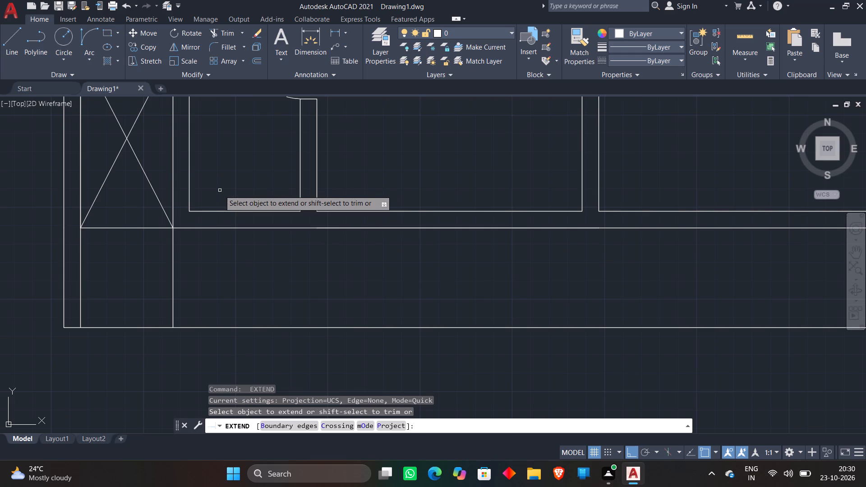
pyautogui.press('Escape')
pyautogui.click(13, 44)
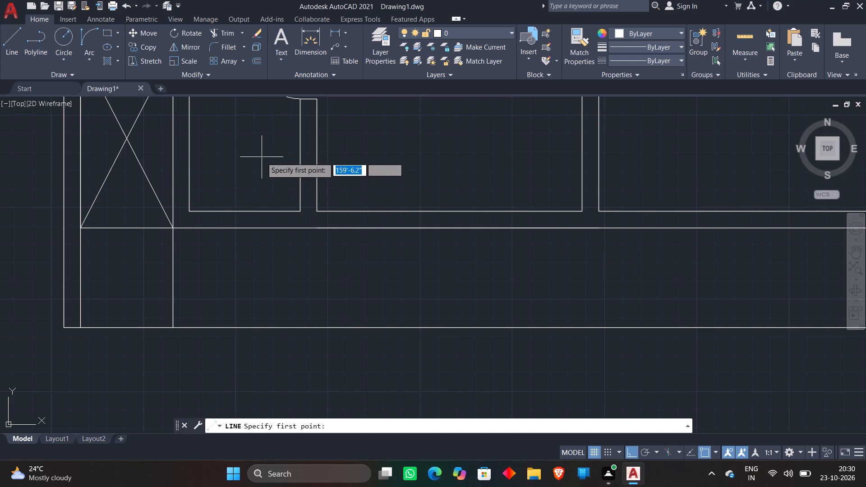
pyautogui.click(220, 193)
pyautogui.click(218, 232)
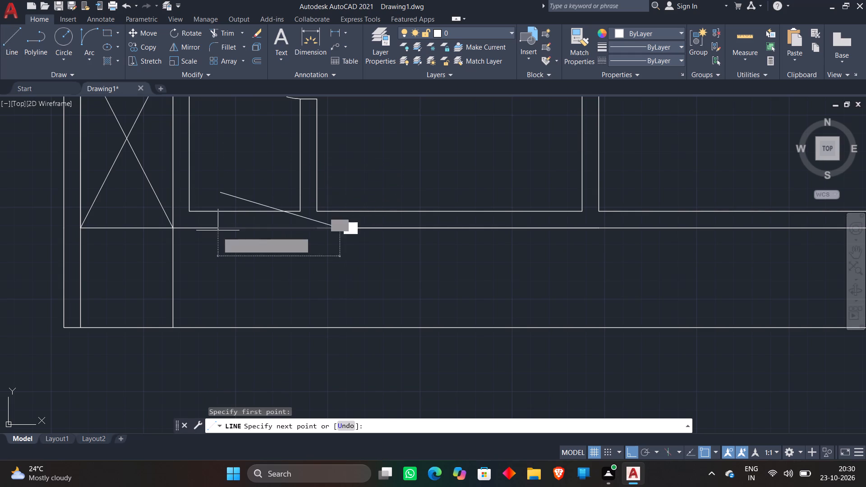
pyautogui.hotkey('ctrl', 'z')
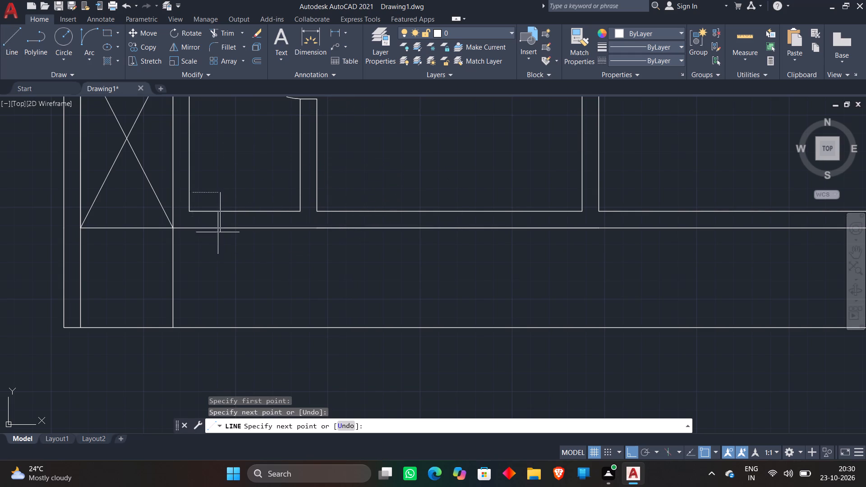
pyautogui.click(201, 245)
pyautogui.press('space')
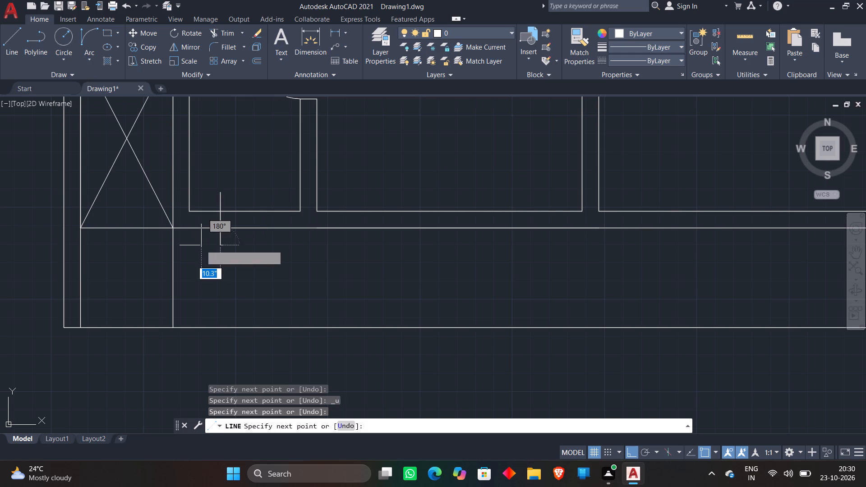
pyautogui.press('space')
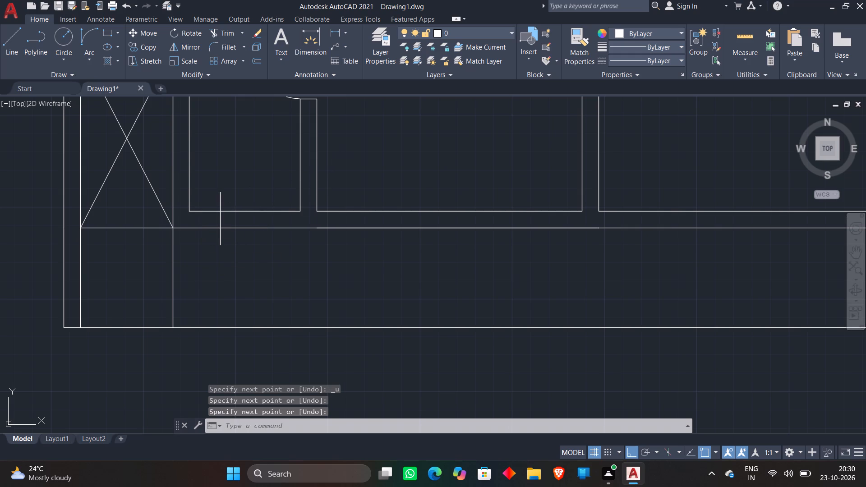
# Draw a second vertical line across the bottom wall of the small lower-left room, near its right corner.
pyautogui.scroll(2, 268, 192)
pyautogui.click(295, 201)
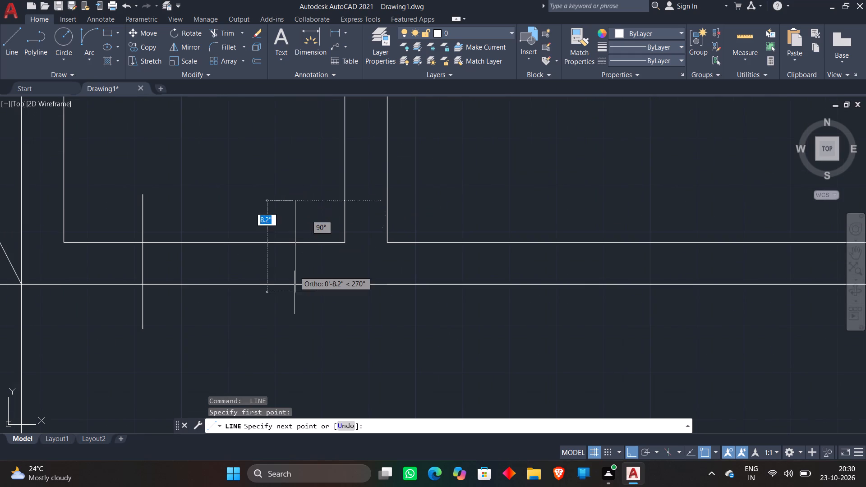
pyautogui.click(294, 313)
pyautogui.press('space')
# Draw two vertical lines across the bottom wall of the large room beside the small lower-left room.
pyautogui.scroll(-2, 294, 312)
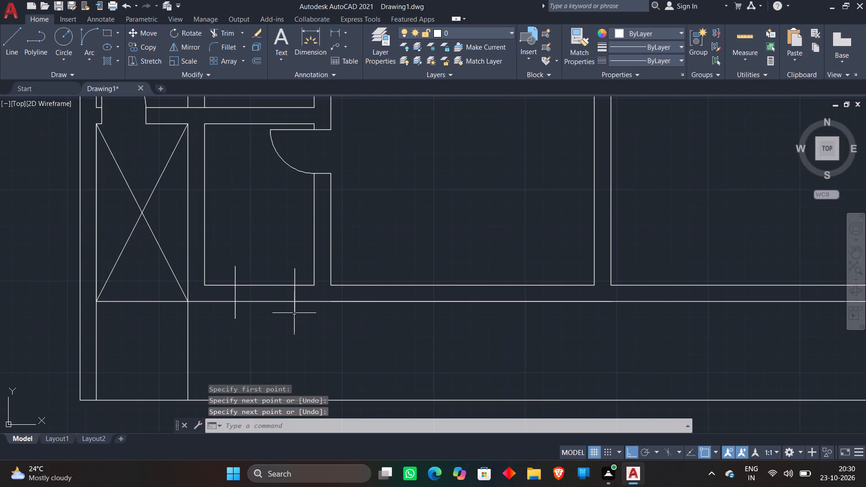
pyautogui.scroll(-1, 466, 213)
pyautogui.moveTo(465, 213); pyautogui.dragTo(335, 209, button='middle')
pyautogui.press('space')
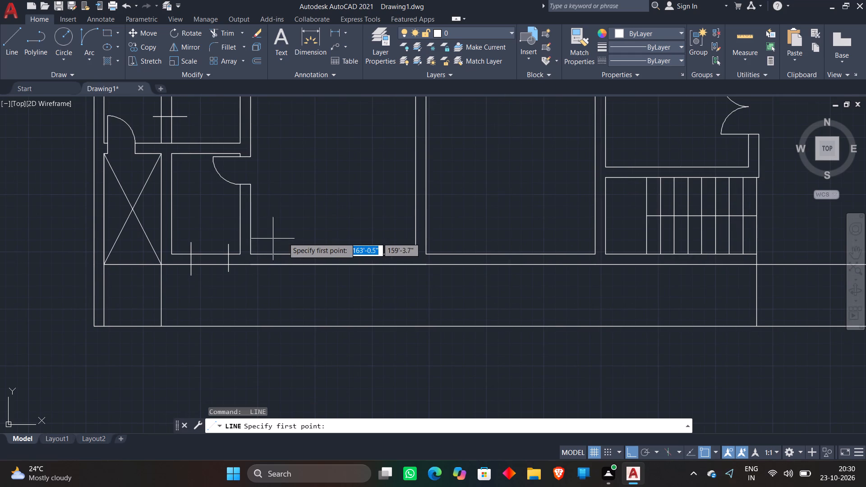
pyautogui.scroll(2, 294, 238)
pyautogui.click(244, 250)
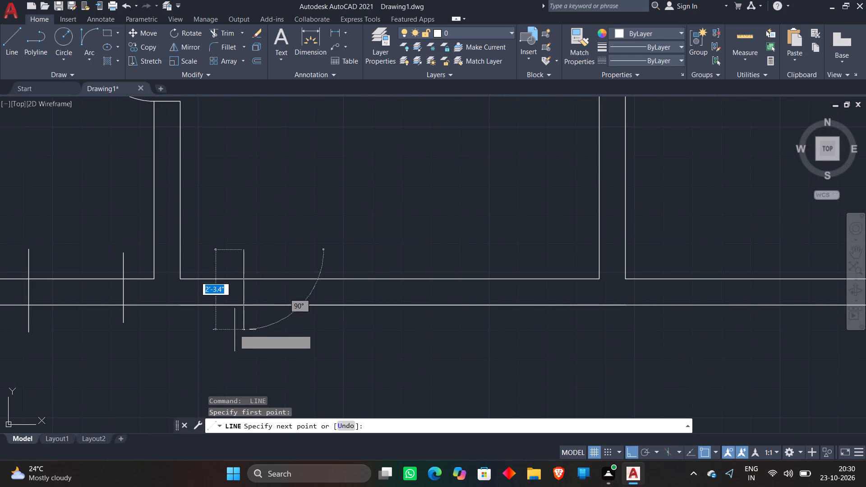
pyautogui.click(235, 332)
pyautogui.press('space')
pyautogui.press('space')
pyautogui.click(447, 239)
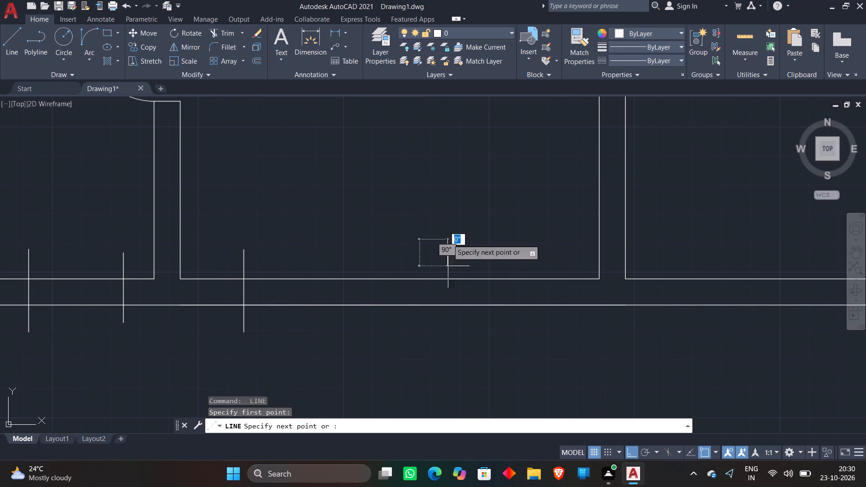
pyautogui.click(453, 329)
pyautogui.press('space')
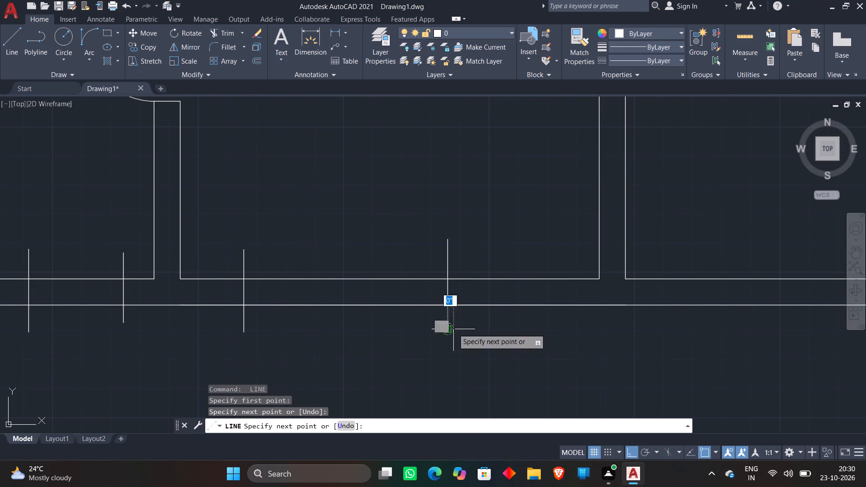
# Draw two vertical lines across the bottom wall of the large room between the lower-left large room and the staircase.
pyautogui.scroll(-2, 453, 329)
pyautogui.moveTo(454, 289); pyautogui.dragTo(388, 240, button='middle')
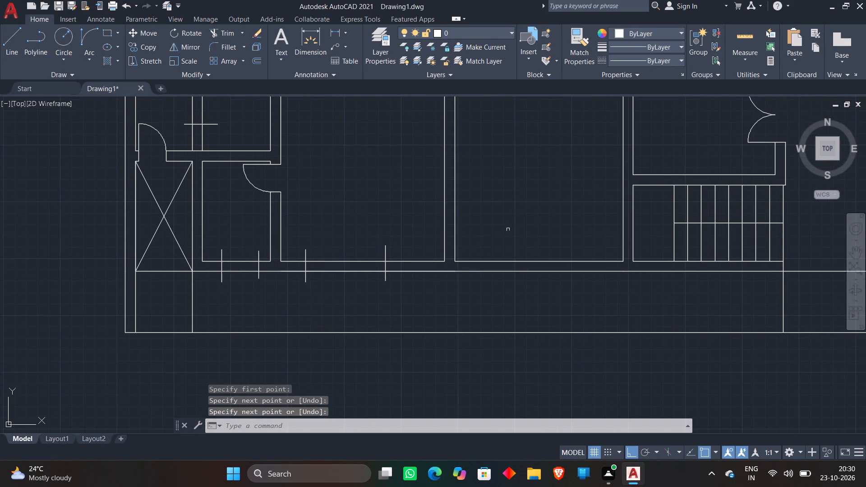
pyautogui.scroll(-1, 508, 230)
pyautogui.moveTo(503, 231); pyautogui.dragTo(478, 245, button='middle')
pyautogui.scroll(1, 483, 245)
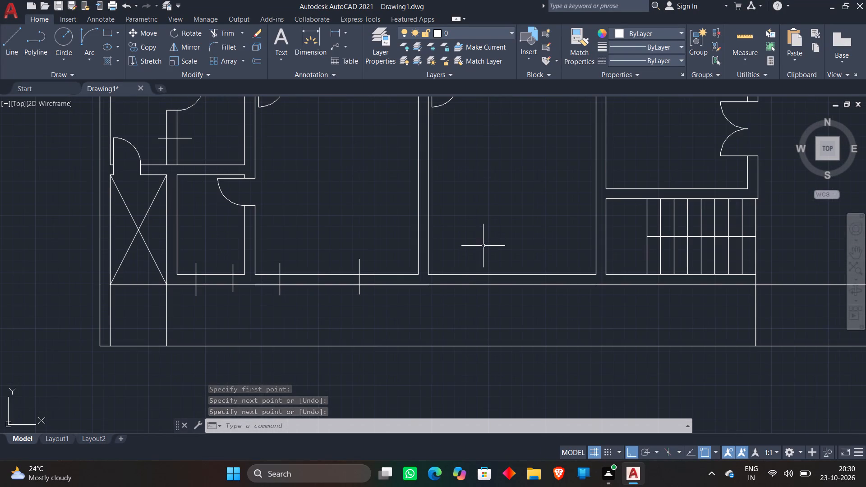
pyautogui.press('space')
pyautogui.scroll(2, 465, 266)
pyautogui.click(460, 249)
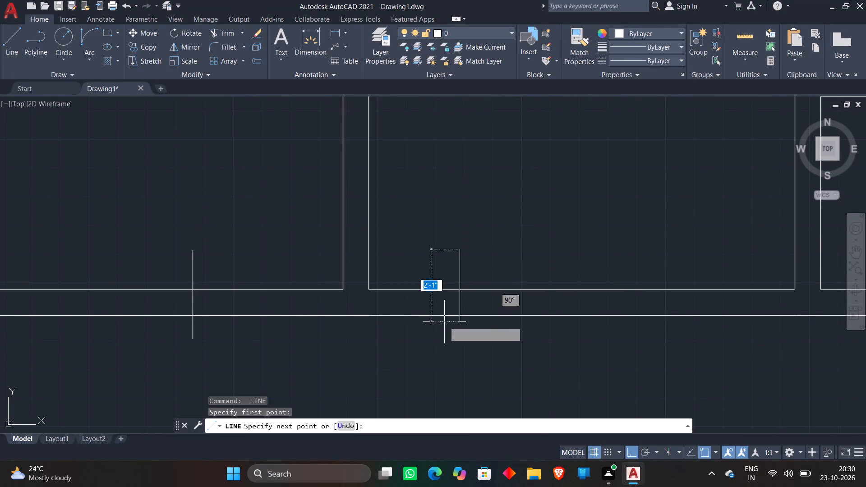
pyautogui.click(442, 340)
pyautogui.press('space')
pyautogui.press('space')
pyautogui.click(640, 242)
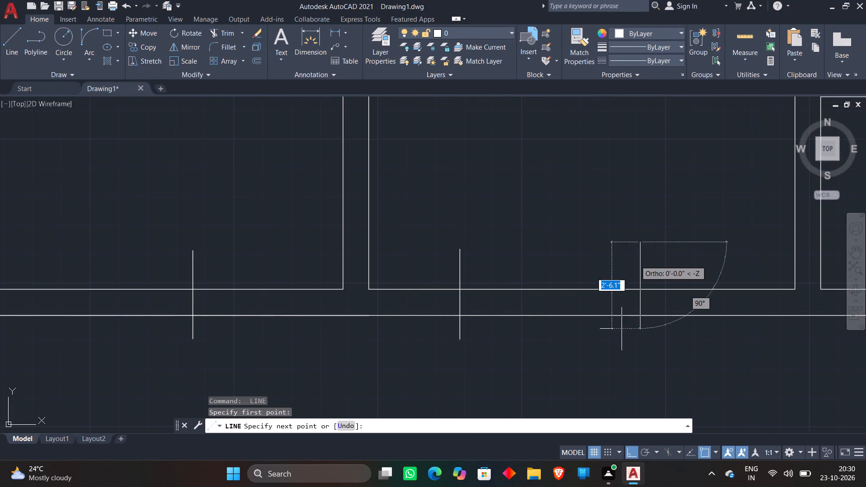
pyautogui.click(625, 338)
pyautogui.press('space')
# Extend the staircase space's left wall line and the first tread line down across the bottom wall.
pyautogui.scroll(-2, 638, 234)
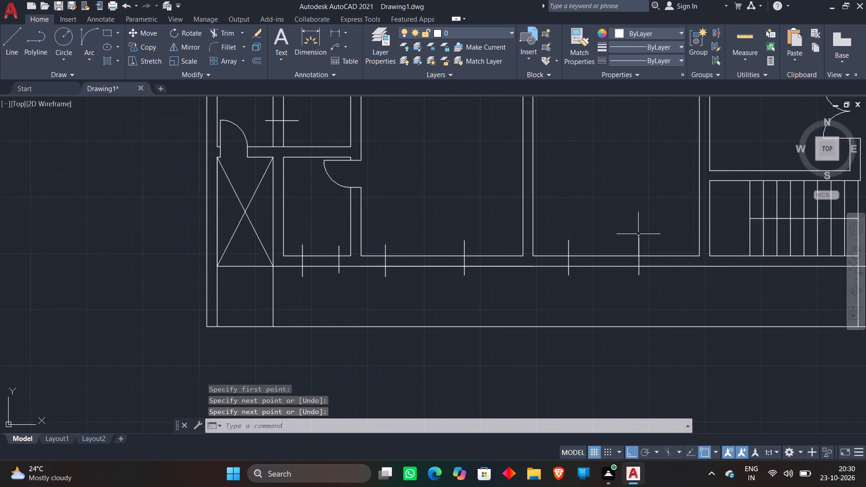
pyautogui.scroll(-1, 638, 234)
pyautogui.moveTo(638, 234); pyautogui.dragTo(326, 253, button='middle')
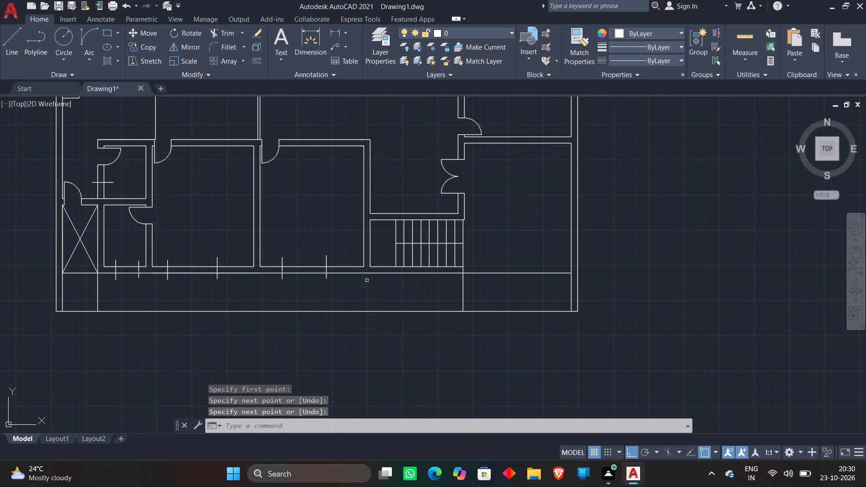
pyautogui.press('e')
pyautogui.press('x')
pyautogui.press('space')
pyautogui.scroll(1, 366, 257)
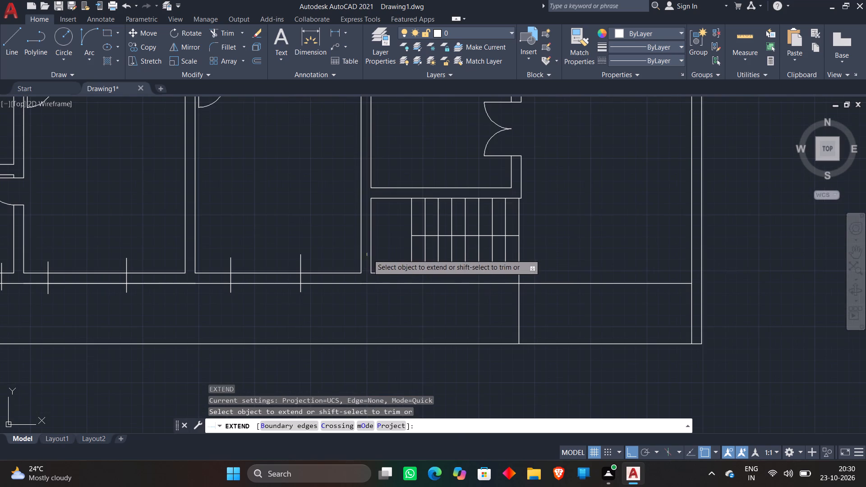
pyautogui.click(370, 258)
pyautogui.click(410, 257)
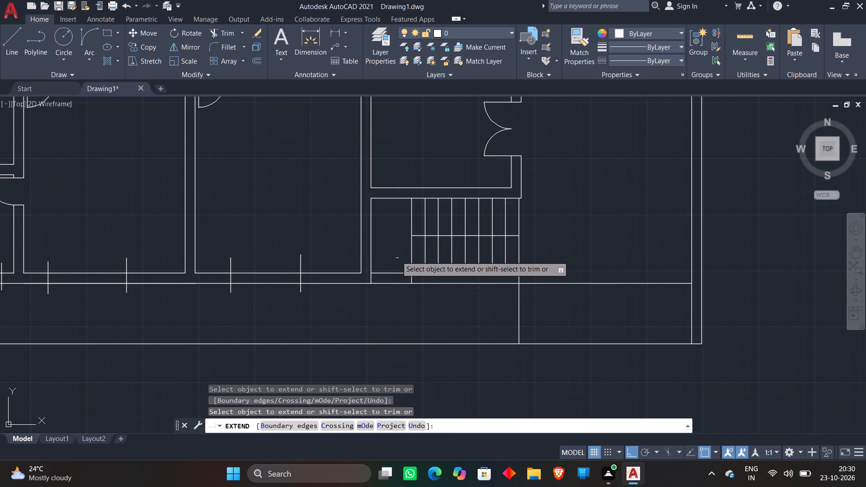
pyautogui.press('Escape')
# Extend the second and sixth stair tread lines up across the horizontal wall above the staircase.
pyautogui.scroll(-1, 396, 255)
pyautogui.moveTo(396, 255); pyautogui.dragTo(393, 259, button='middle')
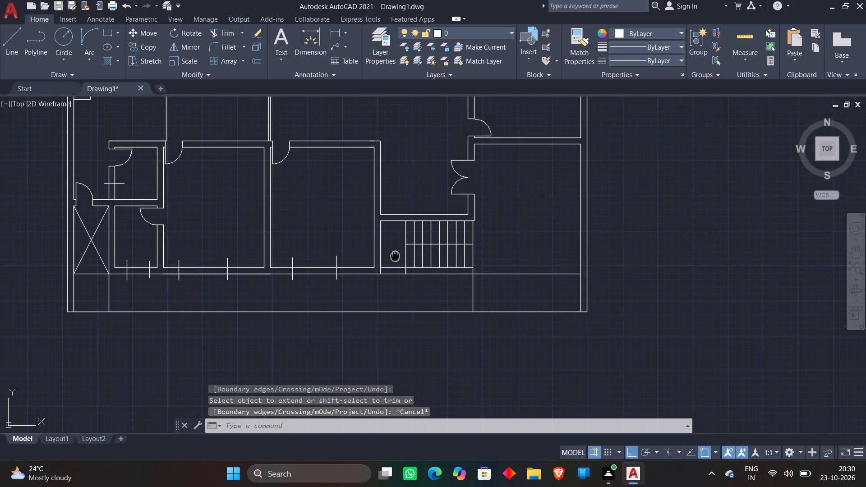
pyautogui.moveTo(393, 259); pyautogui.dragTo(372, 292, button='middle')
pyautogui.scroll(1, 440, 239)
pyautogui.scroll(1, 395, 228)
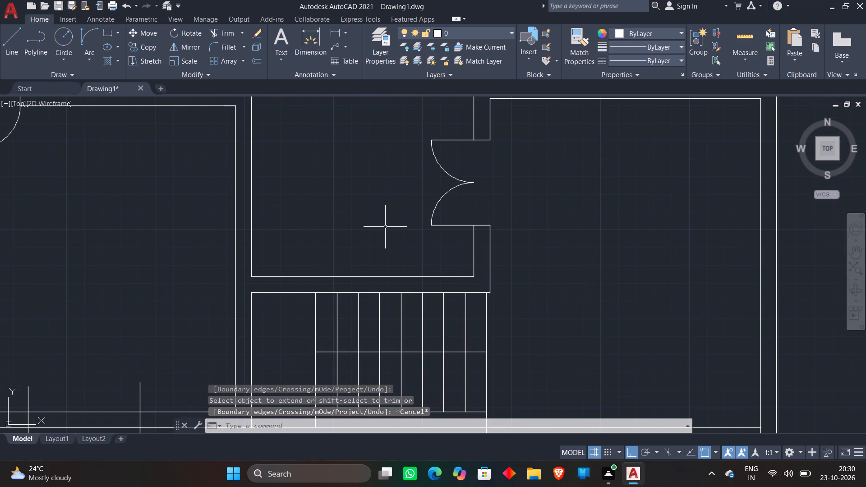
pyautogui.write('EX')
pyautogui.press('space')
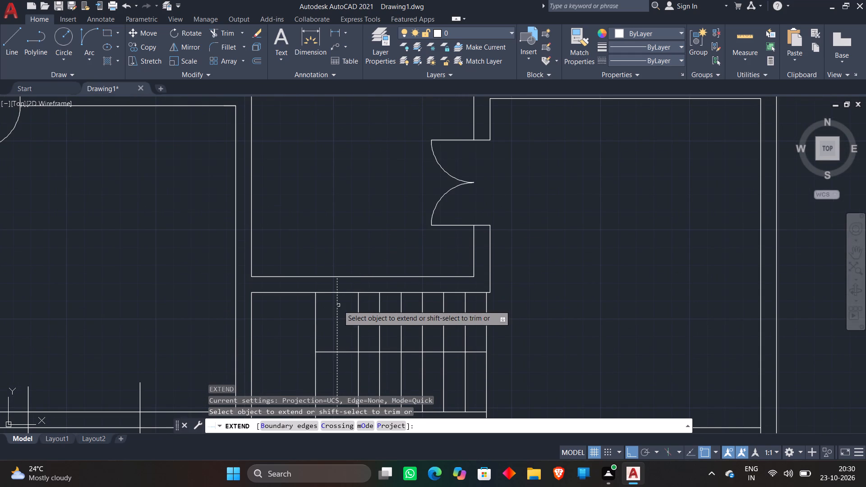
pyautogui.click(338, 305)
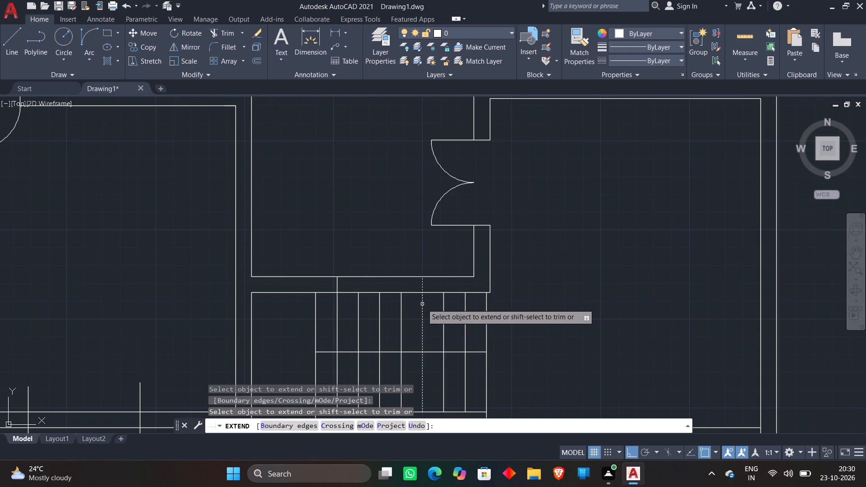
pyautogui.click(421, 304)
pyautogui.press('Escape')
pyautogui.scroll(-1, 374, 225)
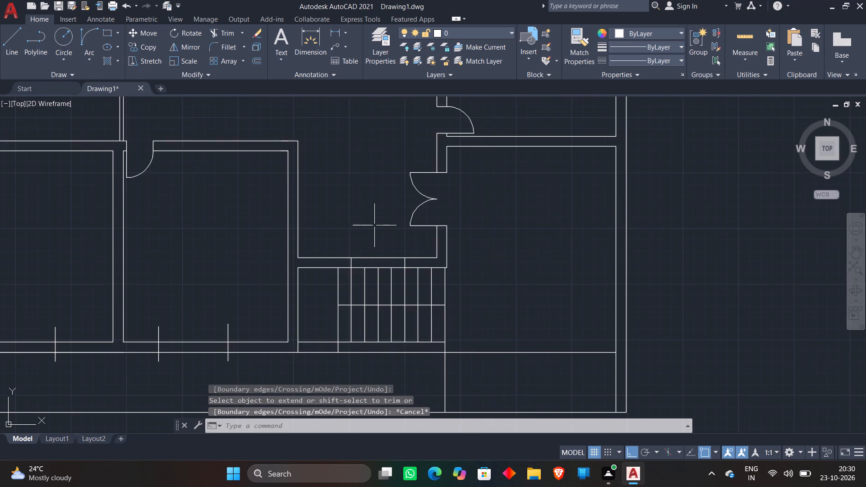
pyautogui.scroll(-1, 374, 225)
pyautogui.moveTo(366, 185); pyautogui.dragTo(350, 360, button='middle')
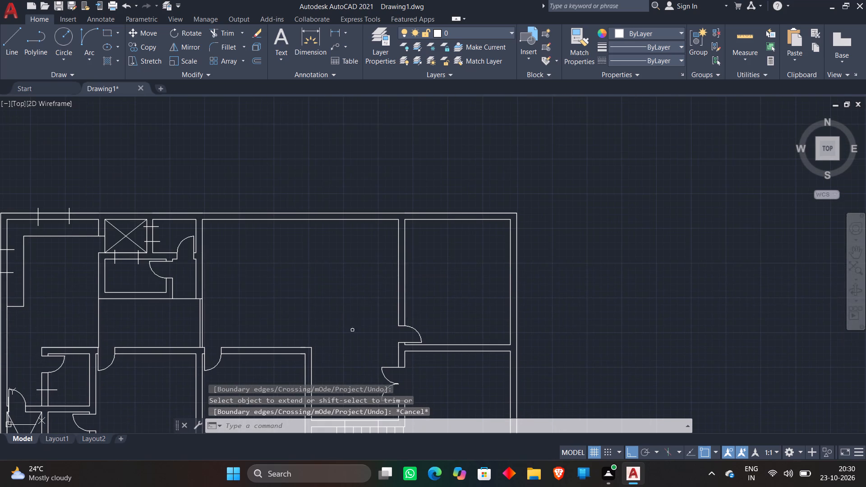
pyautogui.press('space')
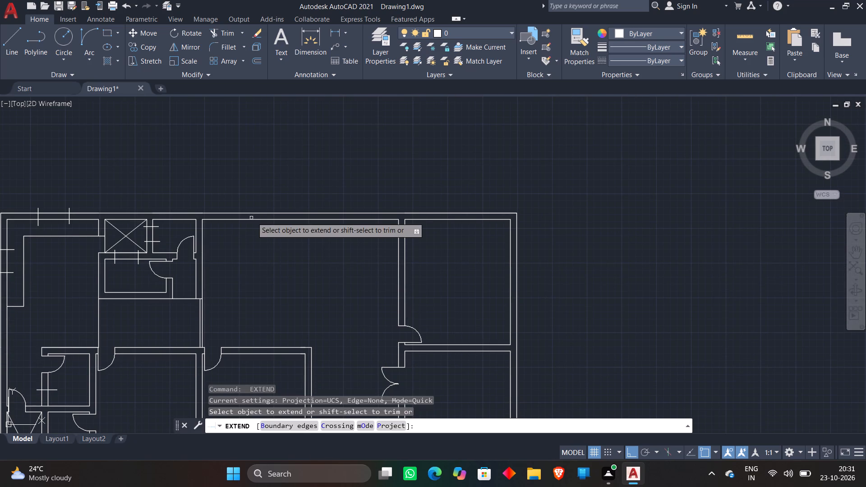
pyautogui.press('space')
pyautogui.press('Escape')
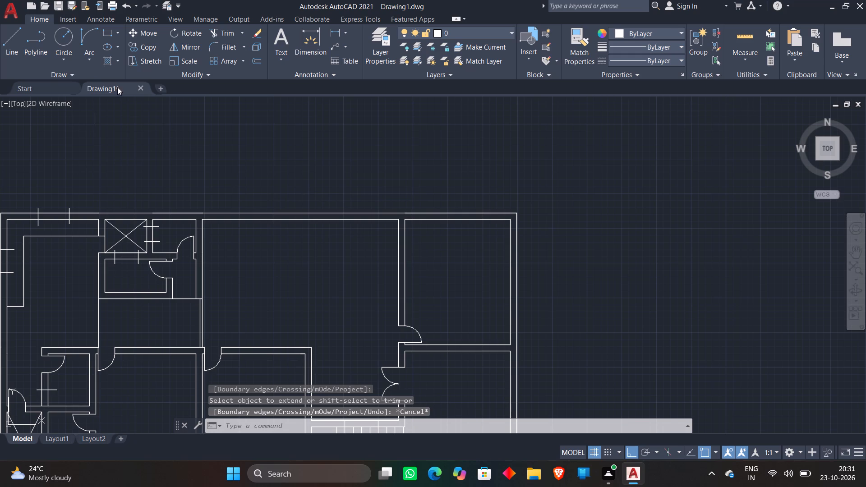
# Draw two vertical lines across the top outer wall of the large upper middle room.
pyautogui.click(5, 32)
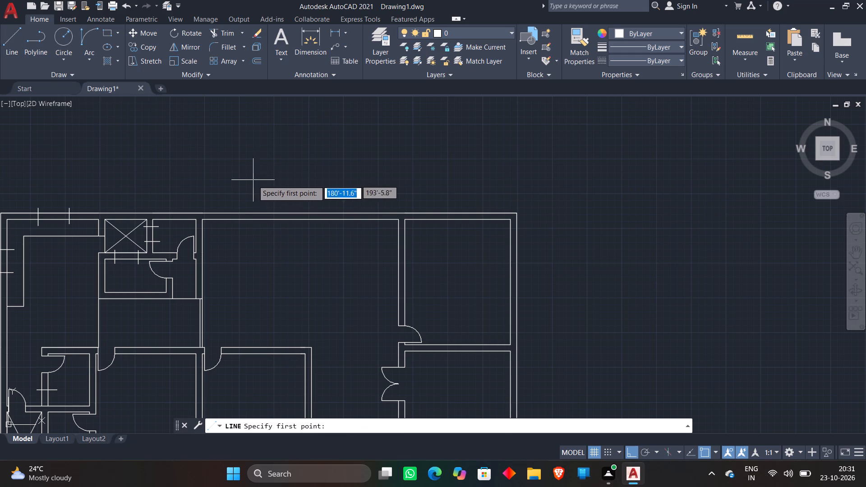
pyautogui.click(250, 189)
pyautogui.click(252, 237)
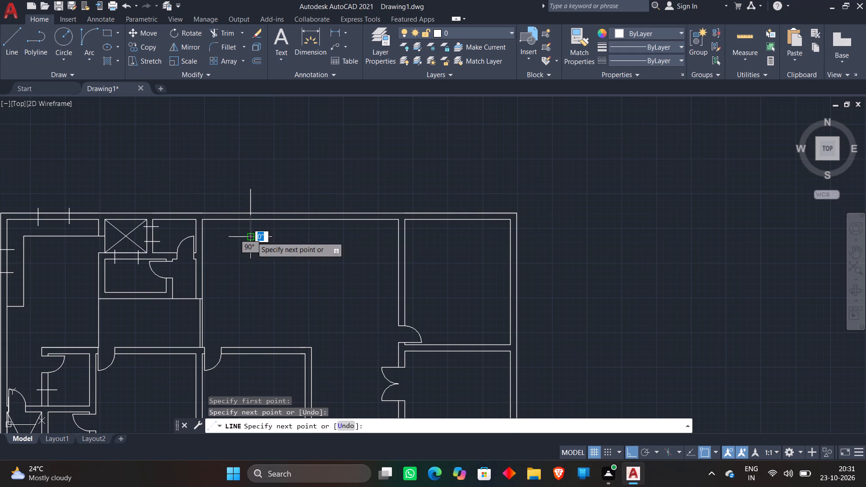
pyautogui.press('space')
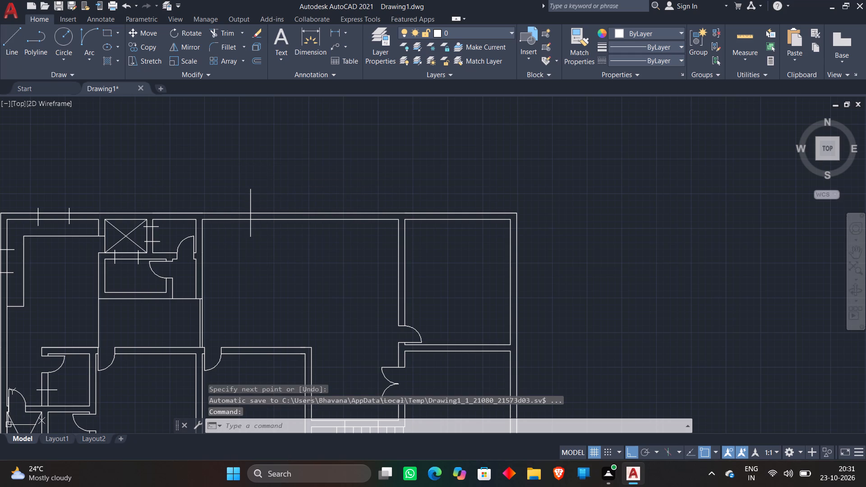
pyautogui.click(8, 46)
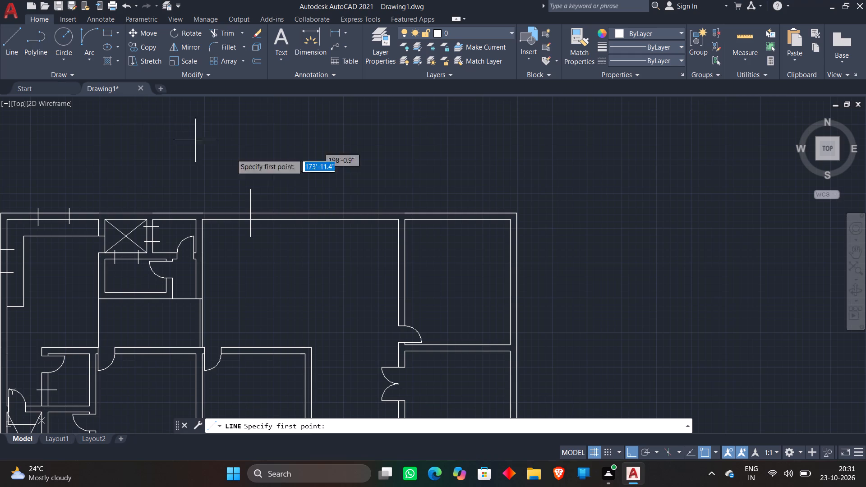
pyautogui.click(341, 186)
pyautogui.click(352, 253)
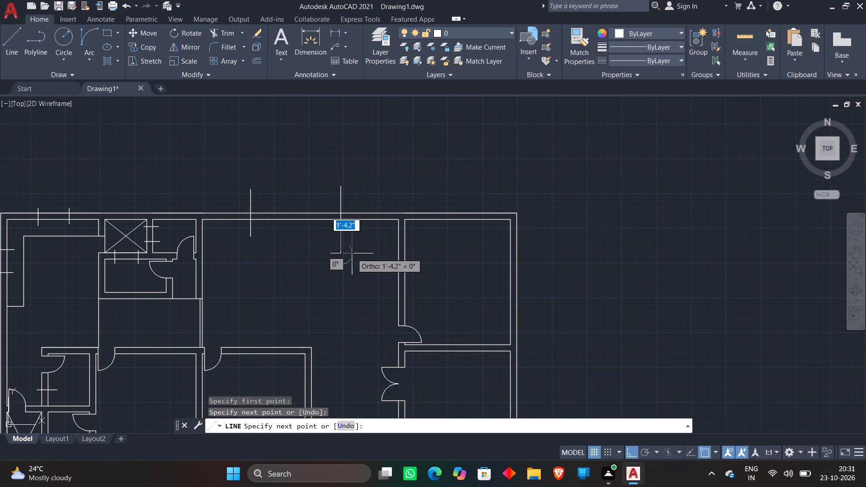
pyautogui.press('space')
# Draw two vertical lines across the top outer wall of the upper-right room.
pyautogui.press('space')
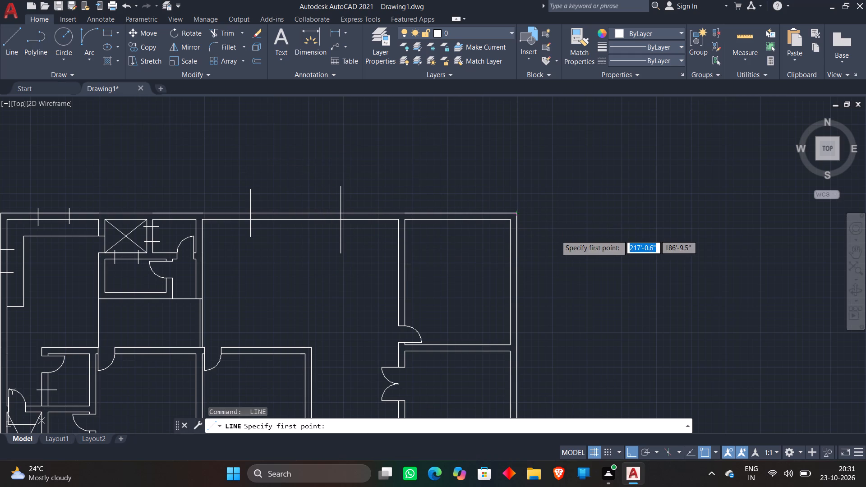
pyautogui.scroll(2, 488, 171)
pyautogui.click(349, 236)
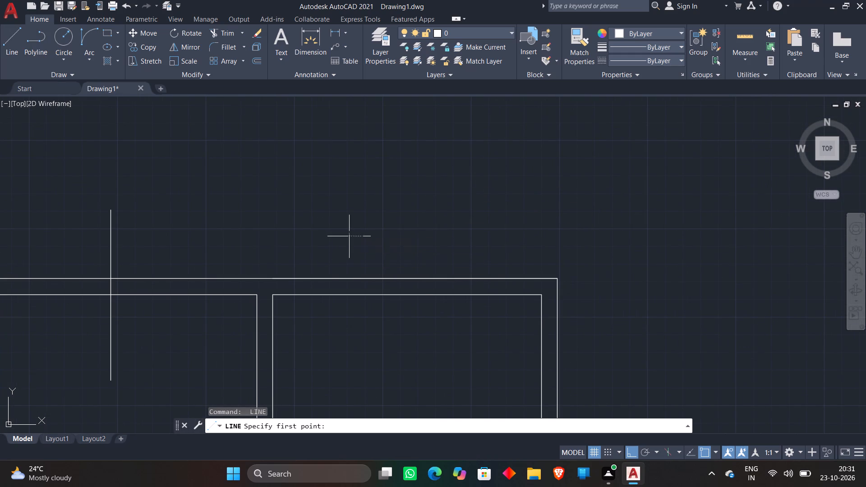
pyautogui.click(350, 325)
pyautogui.press('space')
pyautogui.press('space')
pyautogui.click(479, 232)
pyautogui.click(479, 326)
pyautogui.press('space')
# Draw two horizontal lines across the right outer wall of the upper-right room.
pyautogui.press('space')
pyautogui.scroll(-1, 470, 332)
pyautogui.moveTo(467, 336); pyautogui.dragTo(451, 249, button='middle')
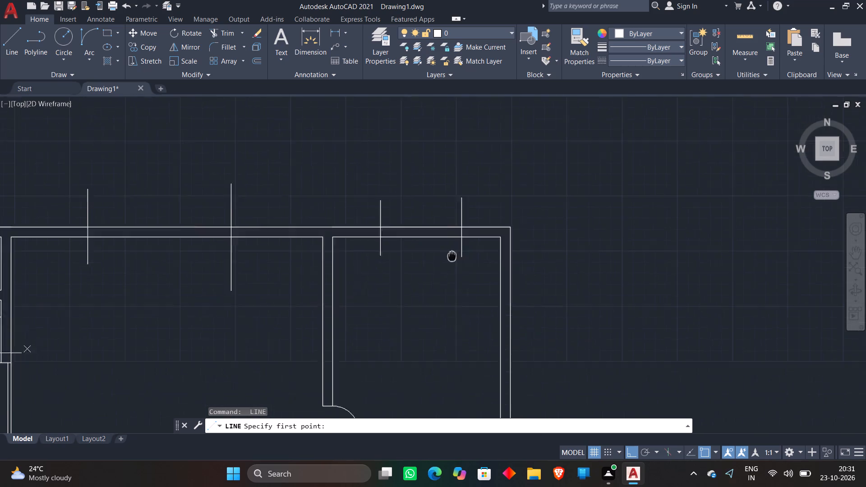
pyautogui.moveTo(451, 249); pyautogui.dragTo(453, 176, button='middle')
pyautogui.press('space')
pyautogui.press('space')
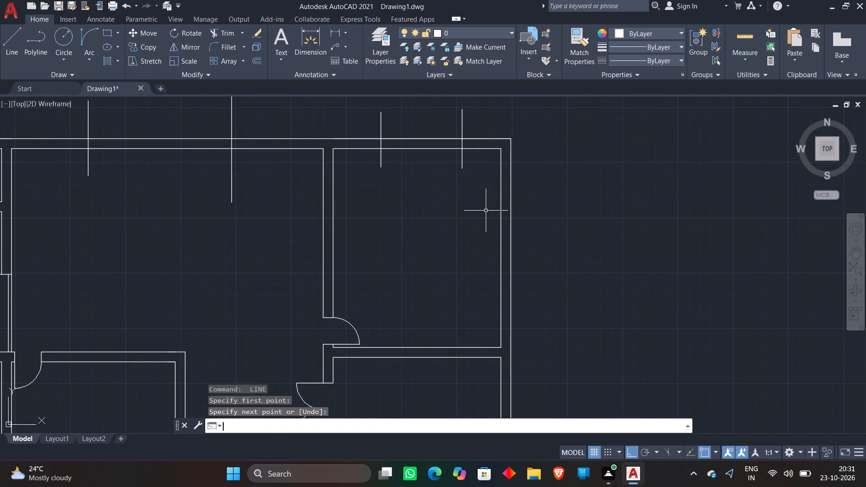
pyautogui.press('space')
pyautogui.click(479, 216)
pyautogui.click(586, 217)
pyautogui.press('space')
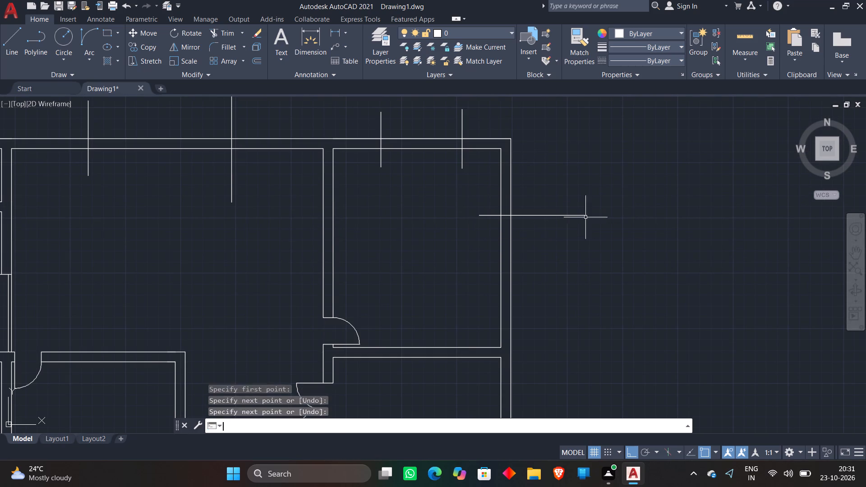
pyautogui.press('space')
pyautogui.click(478, 280)
pyautogui.click(602, 291)
pyautogui.press('space')
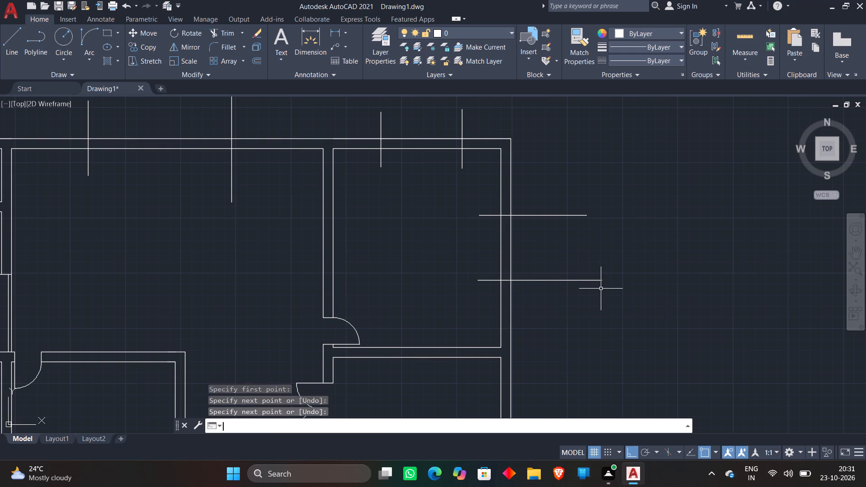
pyautogui.press('space')
pyautogui.scroll(-3, 601, 289)
pyautogui.press('Escape')
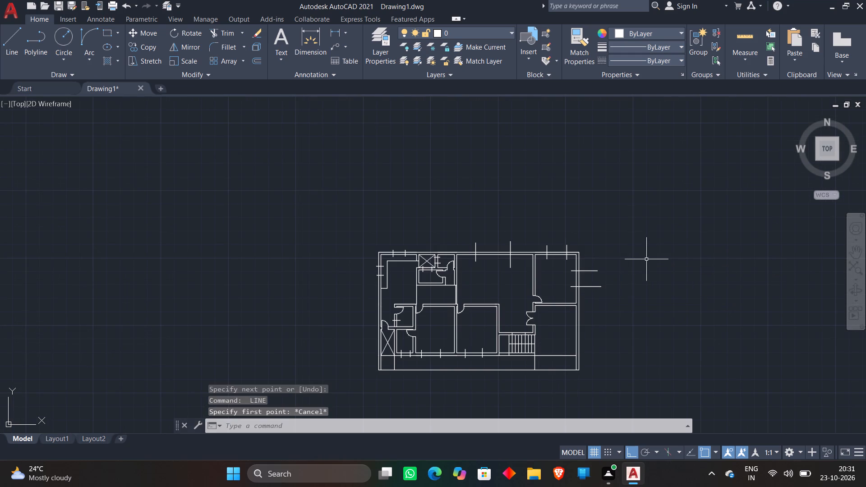
# Trim the two horizontal opening lines on the upper-left room's left outer wall back to the wall faces.
pyautogui.moveTo(391, 243); pyautogui.dragTo(327, 166, button='middle')
pyautogui.scroll(2, 341, 158)
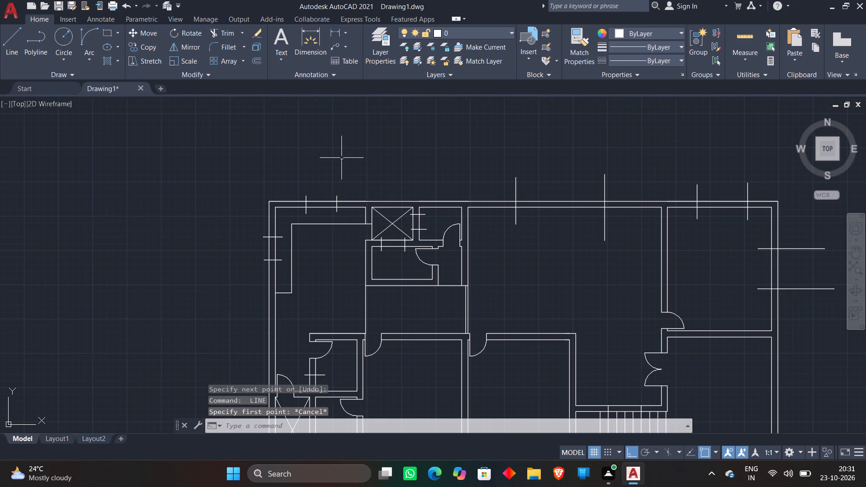
pyautogui.write('TR')
pyautogui.press('space')
pyautogui.scroll(2, 279, 256)
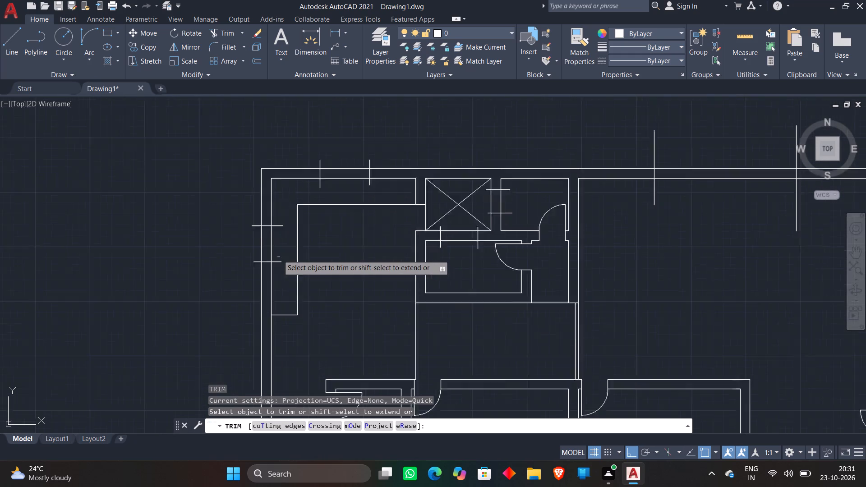
pyautogui.click(277, 206)
pyautogui.click(278, 219)
pyautogui.click(276, 253)
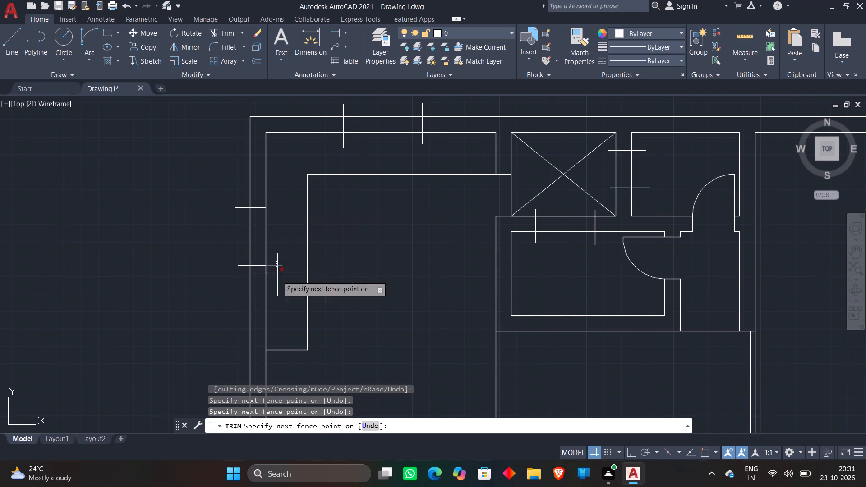
pyautogui.click(279, 284)
pyautogui.click(239, 200)
pyautogui.click(240, 216)
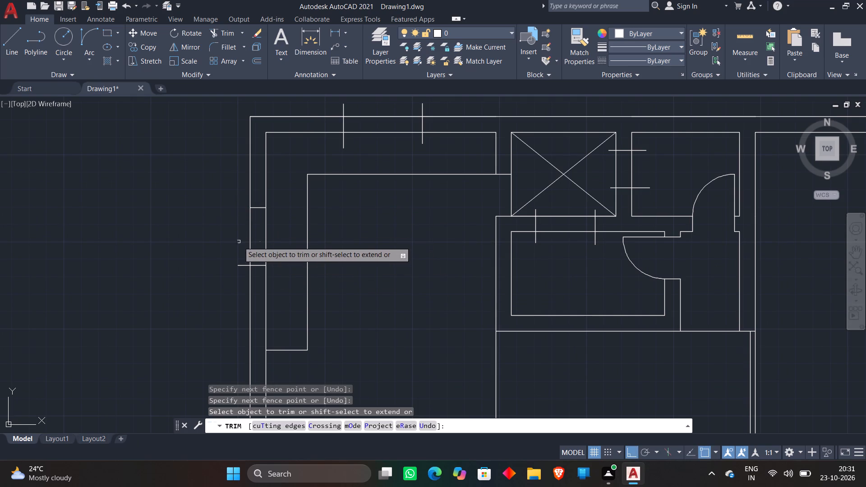
pyautogui.click(239, 242)
pyautogui.click(242, 290)
pyautogui.press('space')
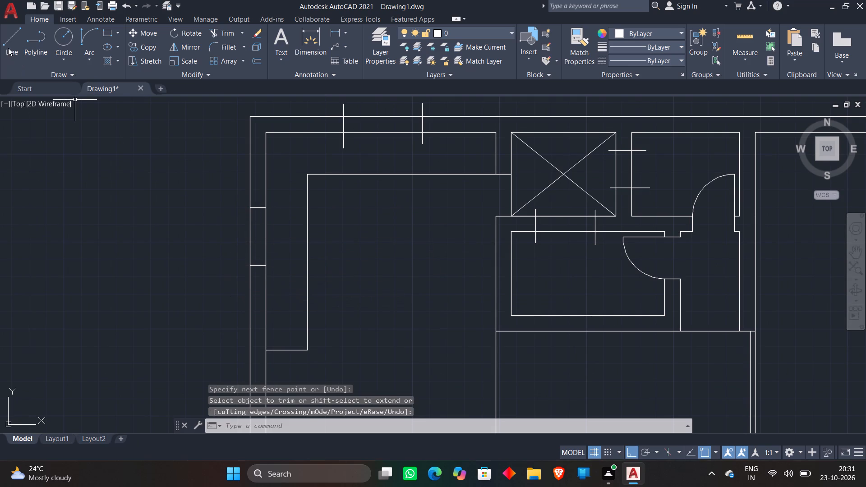
# Draw a vertical window line midway through the left outer wall opening and extend it from jamb to jamb.
pyautogui.click(8, 46)
pyautogui.scroll(2, 250, 224)
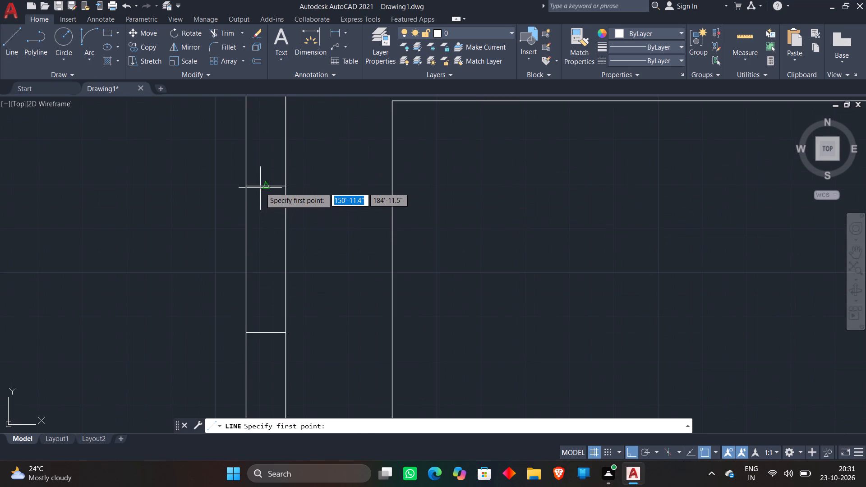
pyautogui.click(263, 186)
pyautogui.click(263, 222)
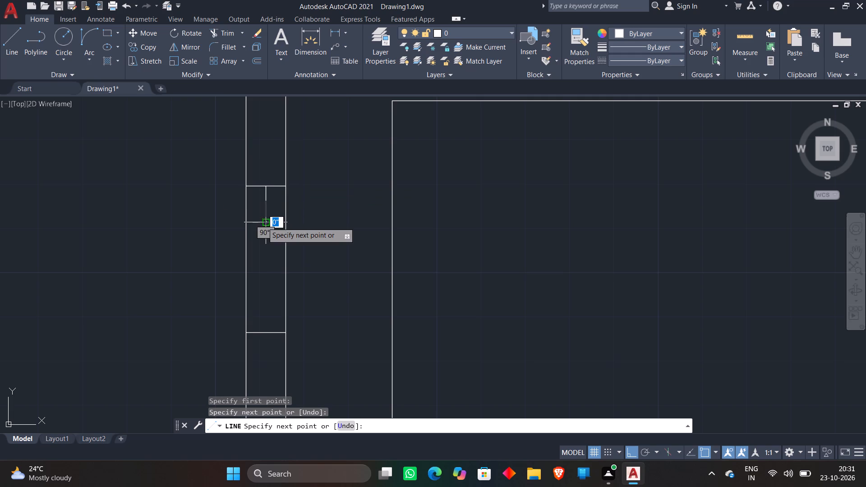
pyautogui.press('Escape')
pyautogui.write('EX')
pyautogui.press('space')
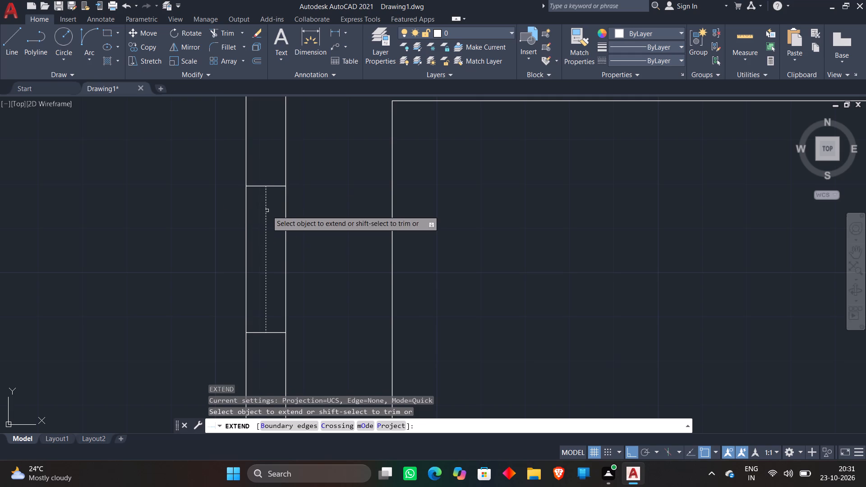
pyautogui.click(267, 211)
pyautogui.press('space')
# Trim the two vertical opening lines on the upper-left room's top outer wall back to the wall faces.
pyautogui.scroll(-3, 268, 210)
pyautogui.moveTo(318, 169); pyautogui.dragTo(281, 192, button='middle')
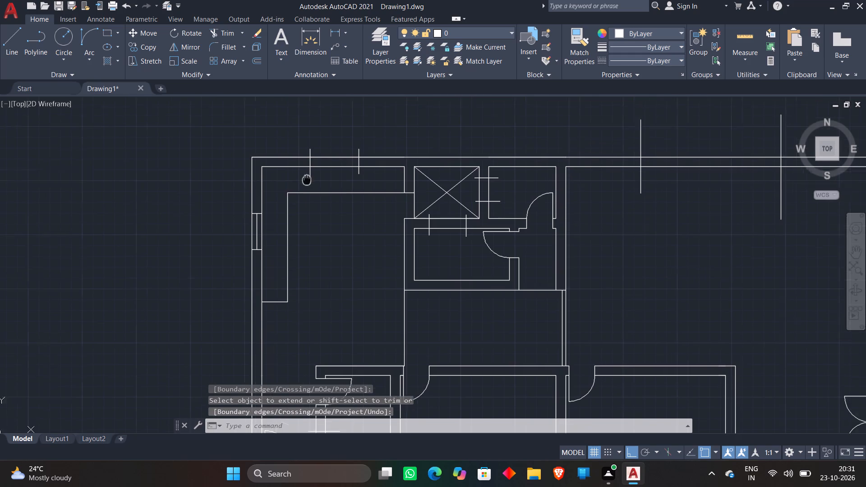
pyautogui.moveTo(281, 192); pyautogui.dragTo(256, 208, button='middle')
pyautogui.scroll(2, 263, 174)
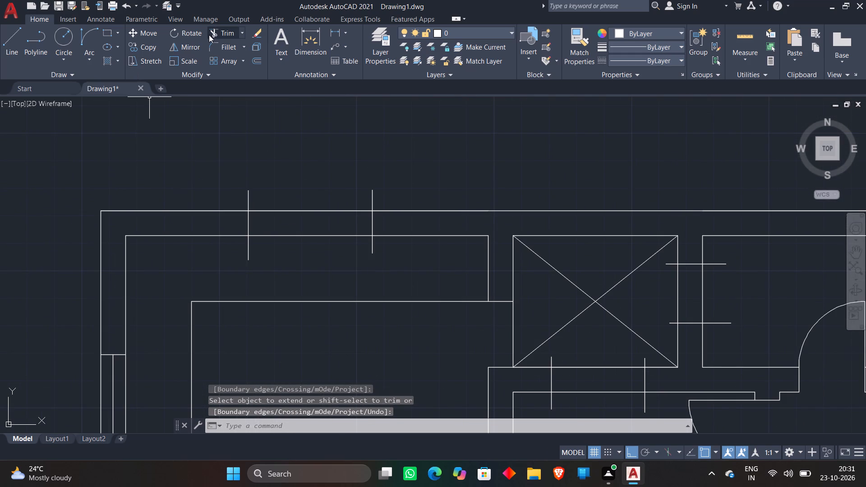
pyautogui.click(209, 35)
pyautogui.click(251, 198)
pyautogui.click(242, 198)
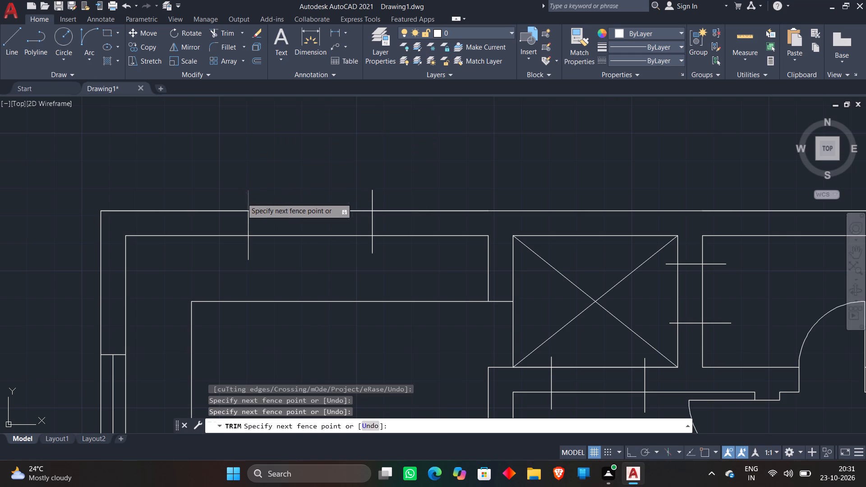
pyautogui.click(367, 198)
pyautogui.click(378, 194)
pyautogui.click(384, 241)
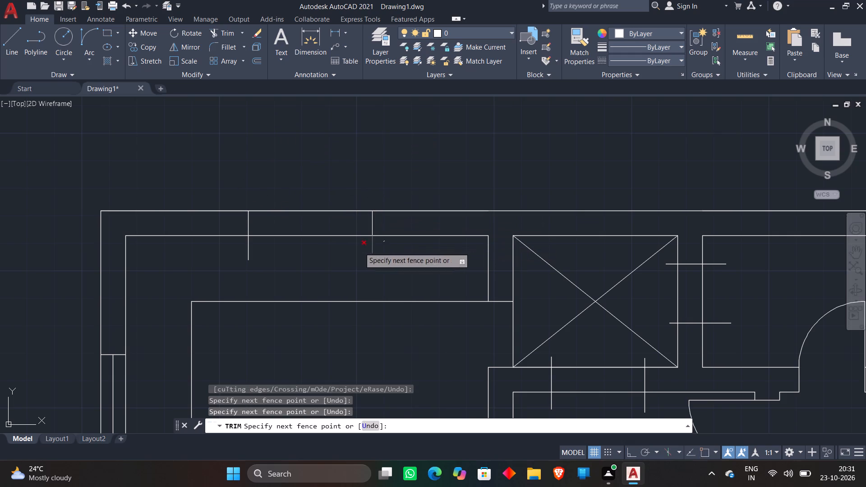
pyautogui.click(359, 248)
pyautogui.click(268, 249)
pyautogui.click(208, 256)
pyautogui.press('space')
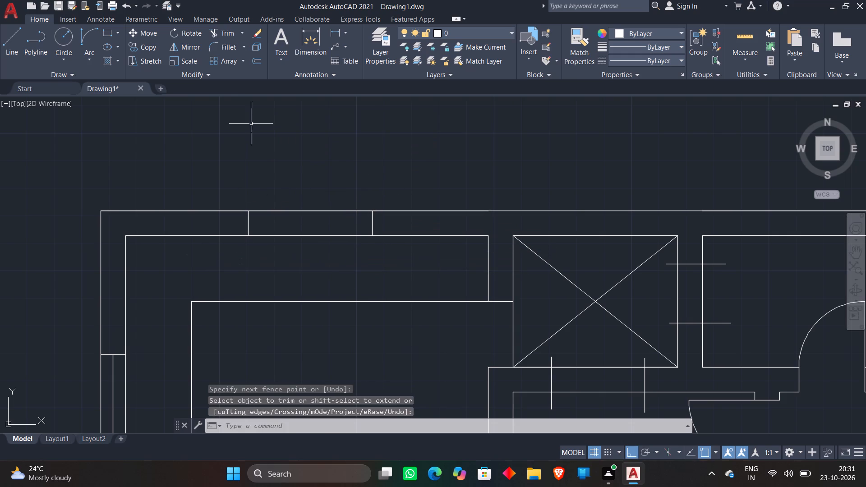
# Draw a horizontal window line midway through the upper-left room's top wall opening and extend it to the far jamb.
pyautogui.click(6, 37)
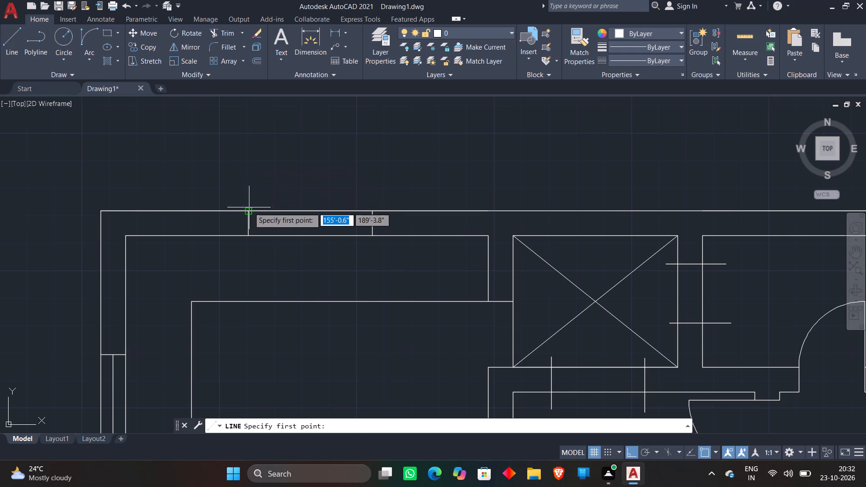
pyautogui.scroll(1, 249, 208)
pyautogui.click(245, 231)
pyautogui.click(294, 232)
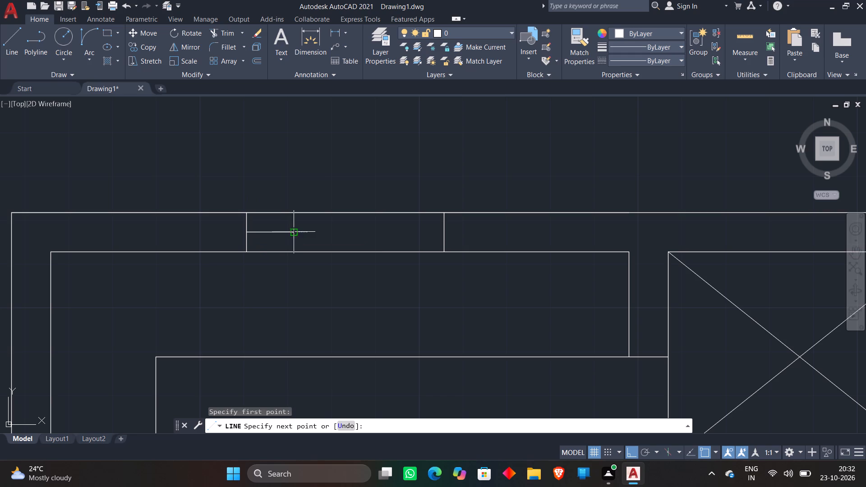
pyautogui.press('Escape')
pyautogui.write('EX')
pyautogui.press('space')
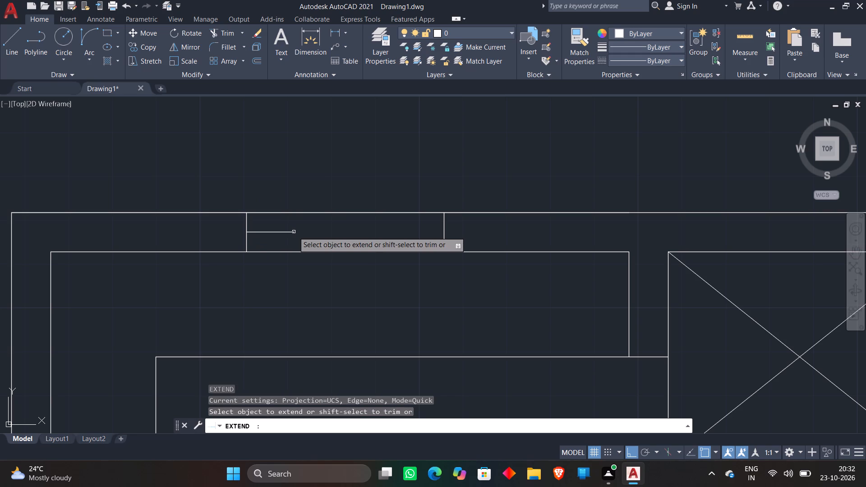
pyautogui.click(290, 232)
pyautogui.press('Escape')
# Trim the two vertical opening lines on the wall below the upper crossed space back to the wall faces.
pyautogui.scroll(-2, 359, 205)
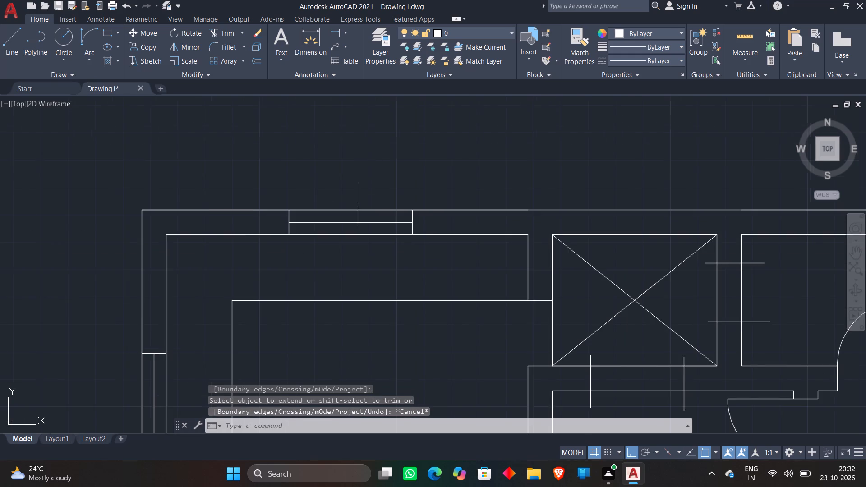
pyautogui.scroll(-1, 358, 205)
pyautogui.scroll(-1, 372, 275)
pyautogui.moveTo(372, 276); pyautogui.dragTo(216, 167, button='middle')
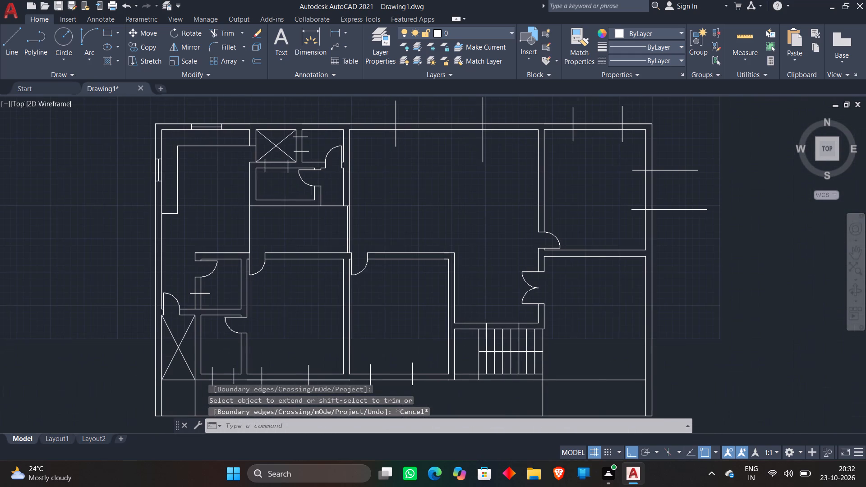
pyautogui.moveTo(216, 167); pyautogui.dragTo(216, 167, button='middle')
pyautogui.moveTo(211, 230); pyautogui.dragTo(173, 272, button='middle')
pyautogui.scroll(2, 264, 199)
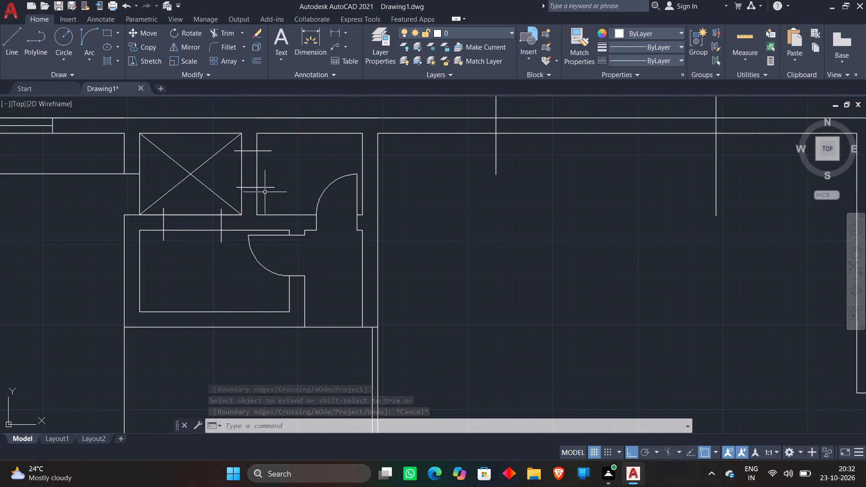
pyautogui.write('TR')
pyautogui.press('space')
pyautogui.scroll(3, 187, 207)
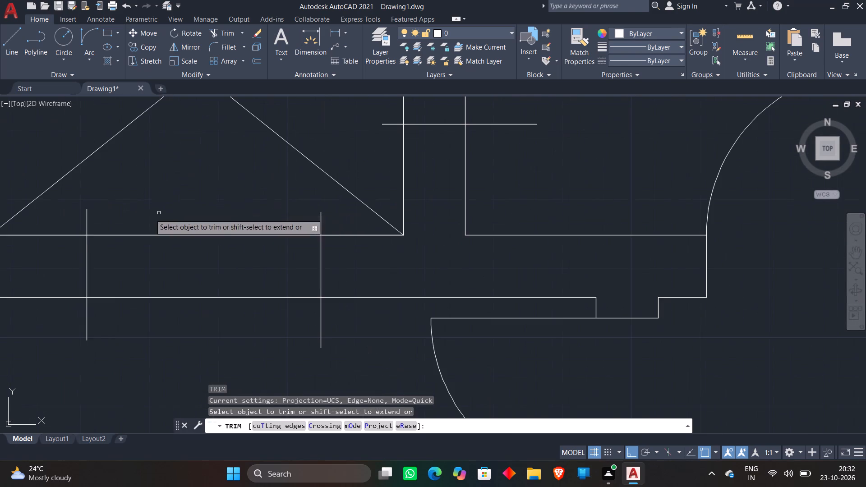
pyautogui.click(77, 223)
pyautogui.click(128, 217)
pyautogui.click(51, 315)
pyautogui.click(111, 317)
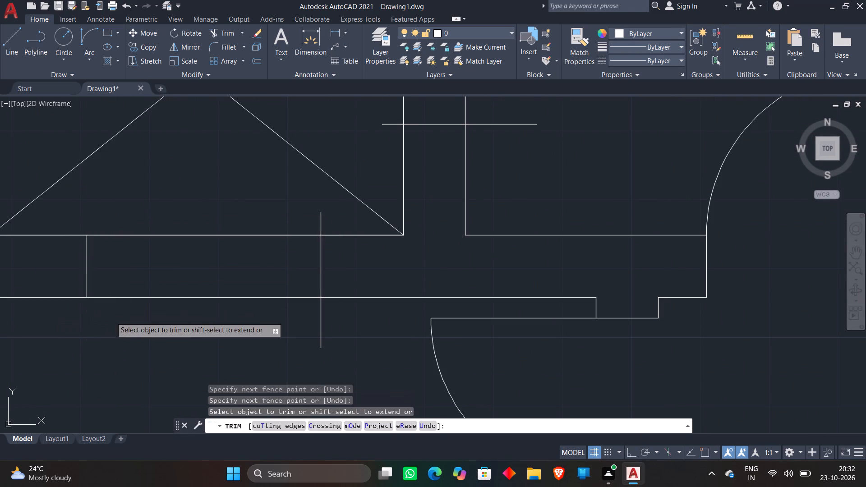
pyautogui.click(251, 319)
pyautogui.click(356, 312)
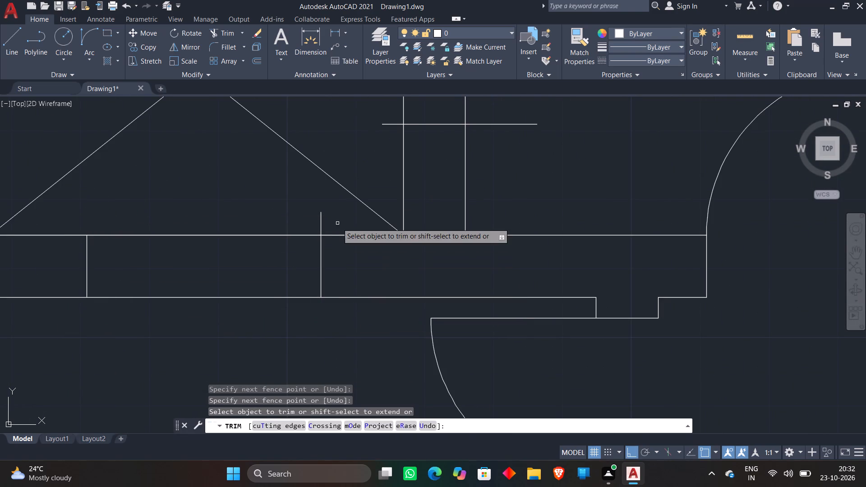
pyautogui.click(337, 222)
pyautogui.click(279, 208)
pyautogui.press('Escape')
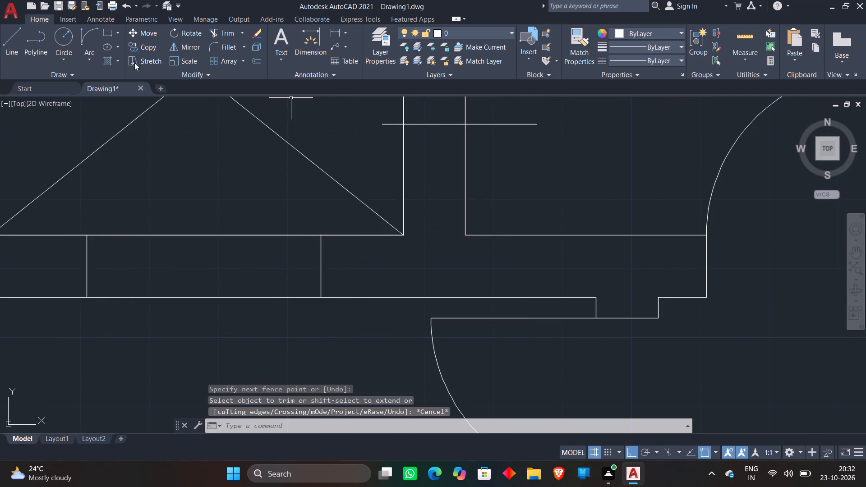
# Draw a horizontal window line midway through the opening below the upper crossed space and extend it to the far jamb.
pyautogui.click(2, 44)
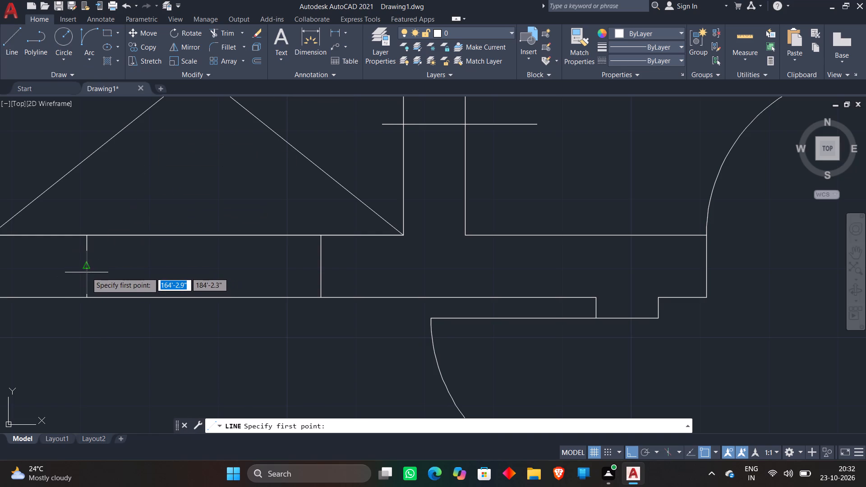
pyautogui.click(87, 269)
pyautogui.click(127, 265)
pyautogui.press('Escape')
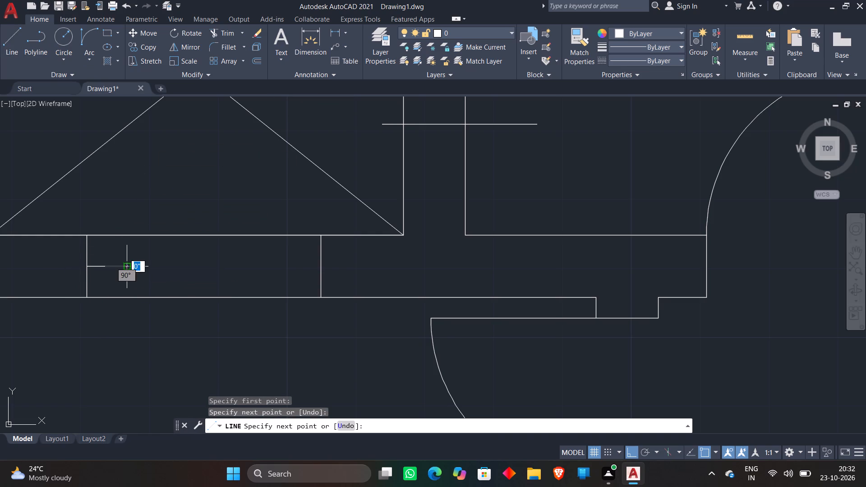
pyautogui.write('EX')
pyautogui.press('space')
pyautogui.click(123, 266)
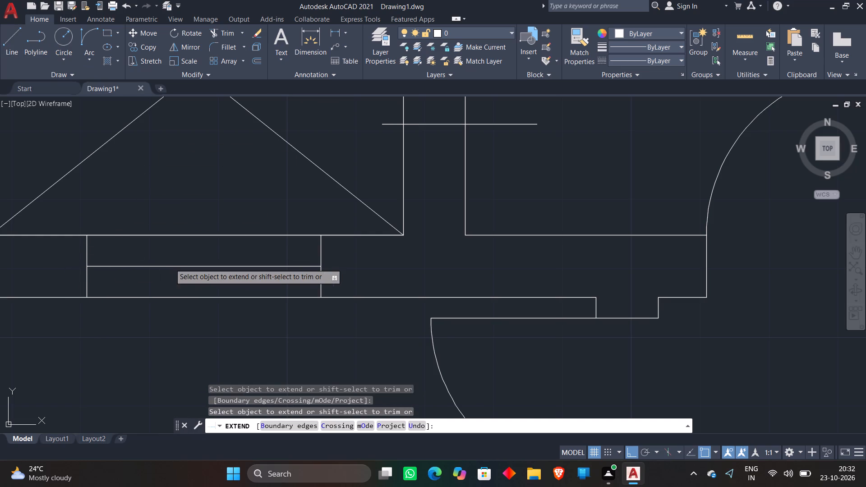
pyautogui.press('Escape')
# Trim the two horizontal opening lines on the wall right of the upper crossed space back to the wall faces.
pyautogui.scroll(-3, 185, 264)
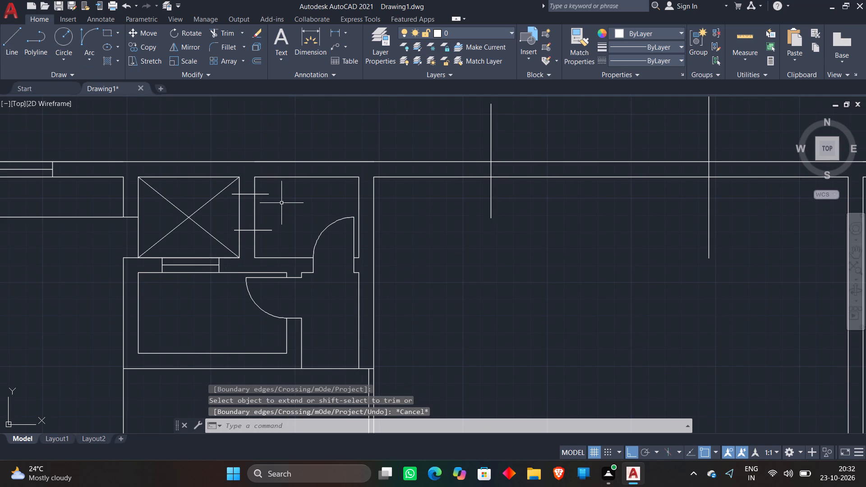
pyautogui.write('TR')
pyautogui.press('space')
pyautogui.scroll(1, 267, 195)
pyautogui.click(266, 193)
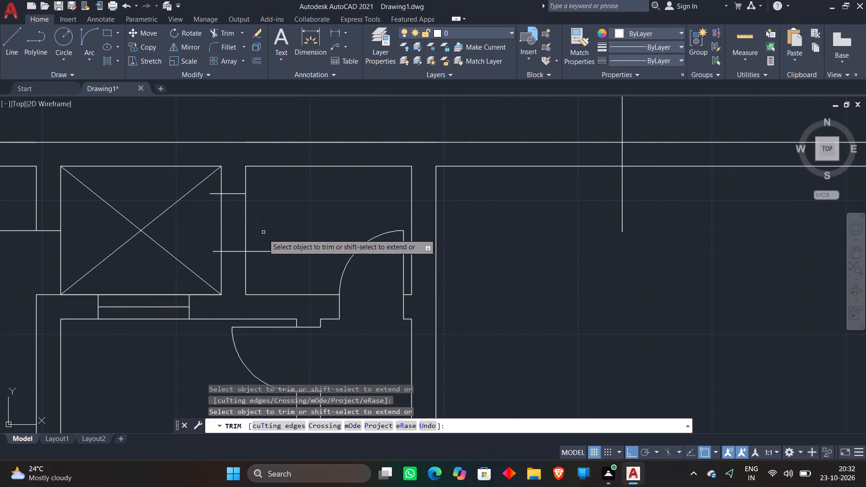
pyautogui.click(261, 252)
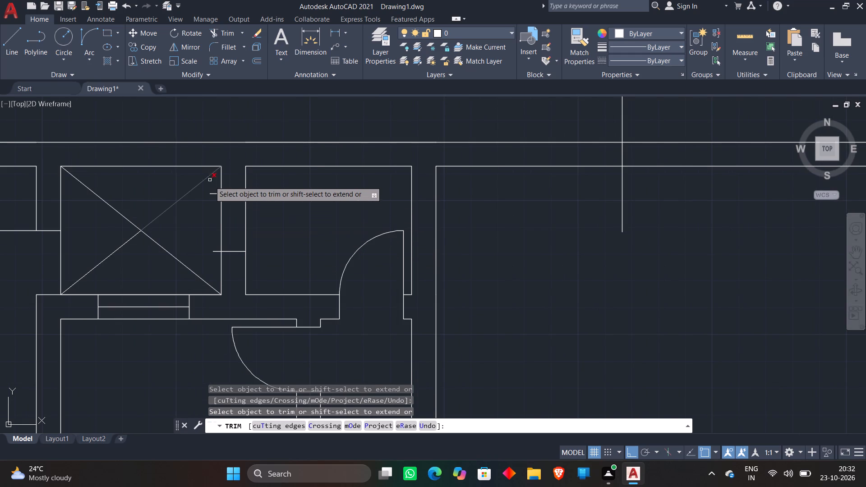
pyautogui.click(213, 192)
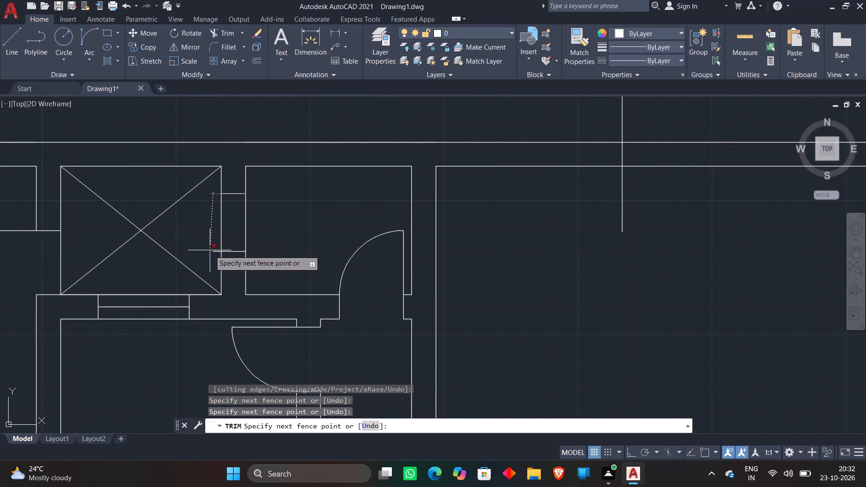
pyautogui.click(214, 251)
pyautogui.click(214, 251)
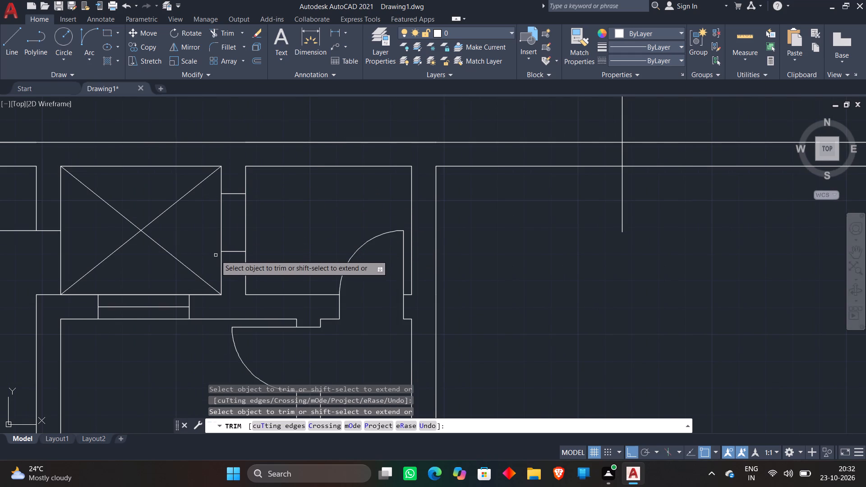
pyautogui.press('Escape')
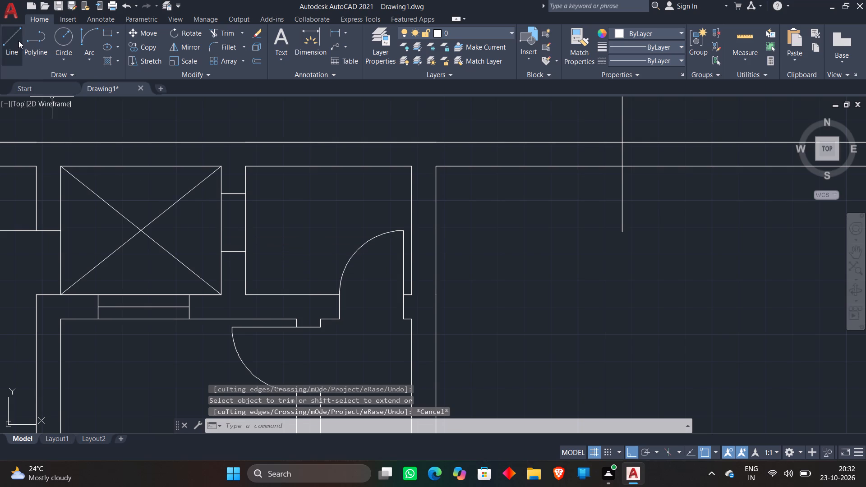
# Draw a vertical window line midway through the opening right of the upper crossed space and extend it to the far jamb.
pyautogui.click(18, 40)
pyautogui.scroll(1, 243, 207)
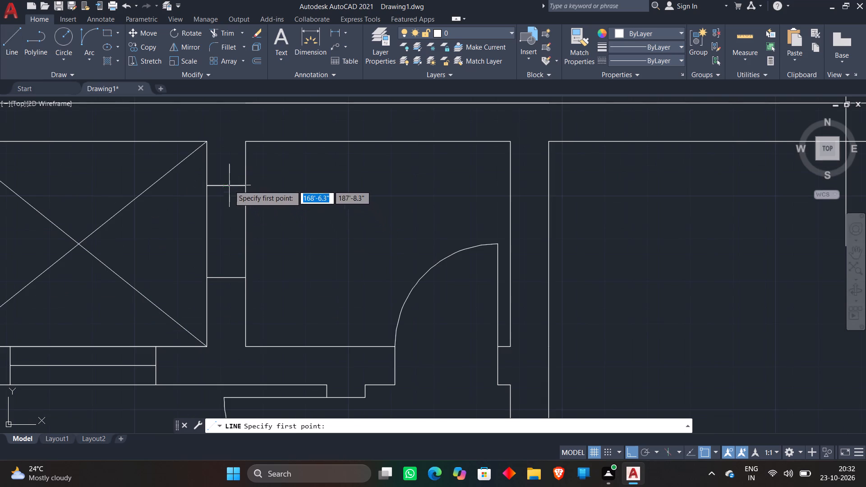
pyautogui.click(229, 185)
pyautogui.click(227, 237)
pyautogui.press('Escape')
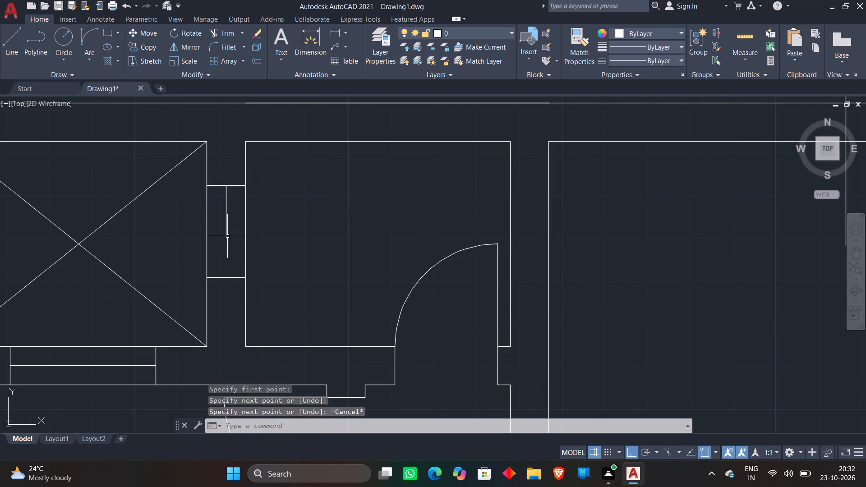
pyautogui.write('EX')
pyautogui.press('space')
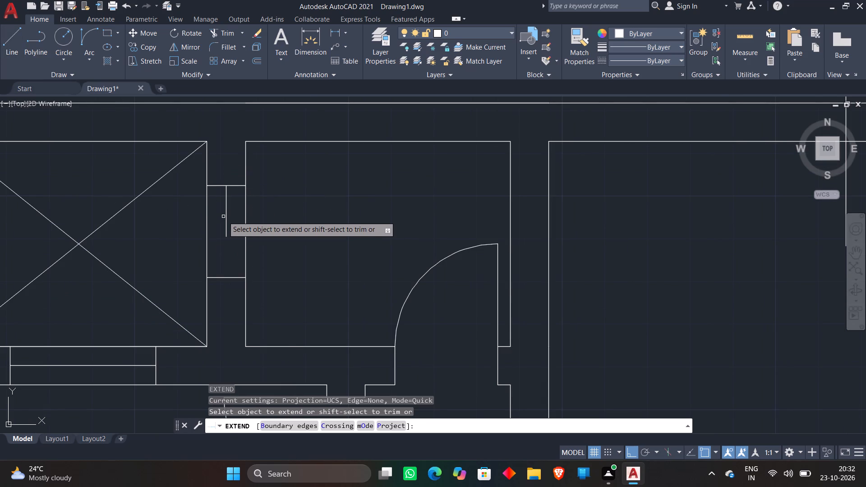
pyautogui.click(226, 221)
pyautogui.press('Escape')
# Trim the two vertical opening lines on the large central room's top wall back to the wall faces.
pyautogui.scroll(-1, 230, 221)
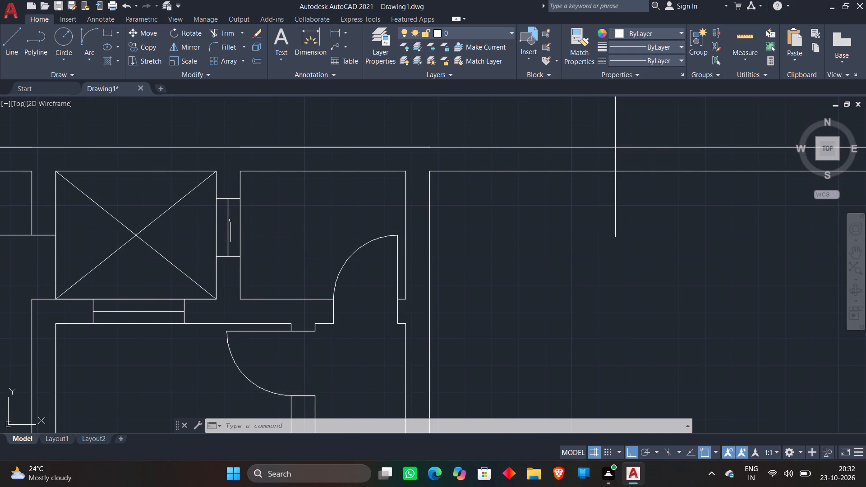
pyautogui.scroll(-3, 234, 205)
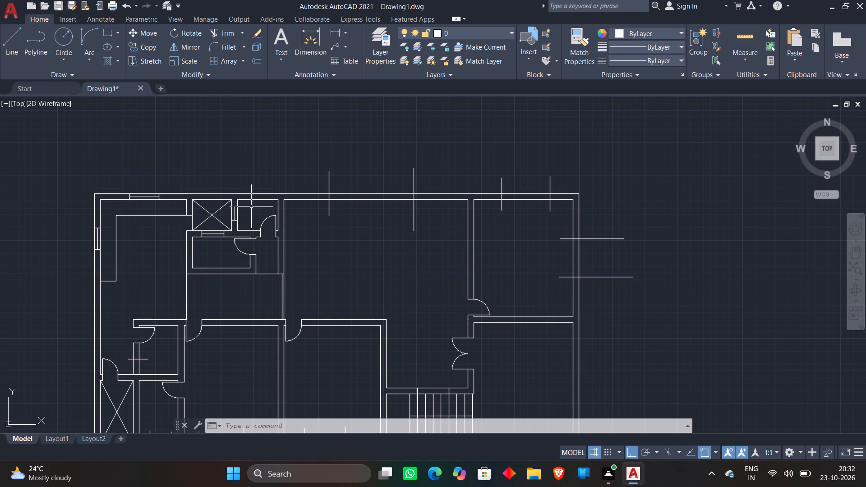
pyautogui.scroll(-1, 288, 217)
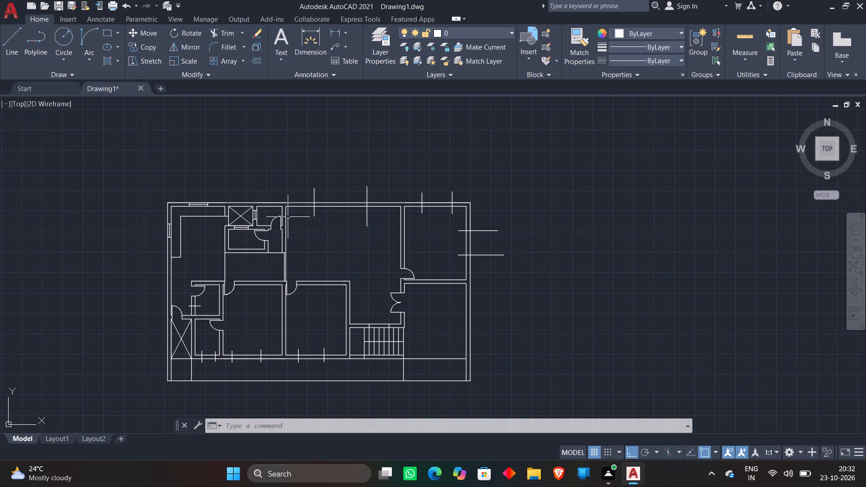
pyautogui.scroll(2, 397, 177)
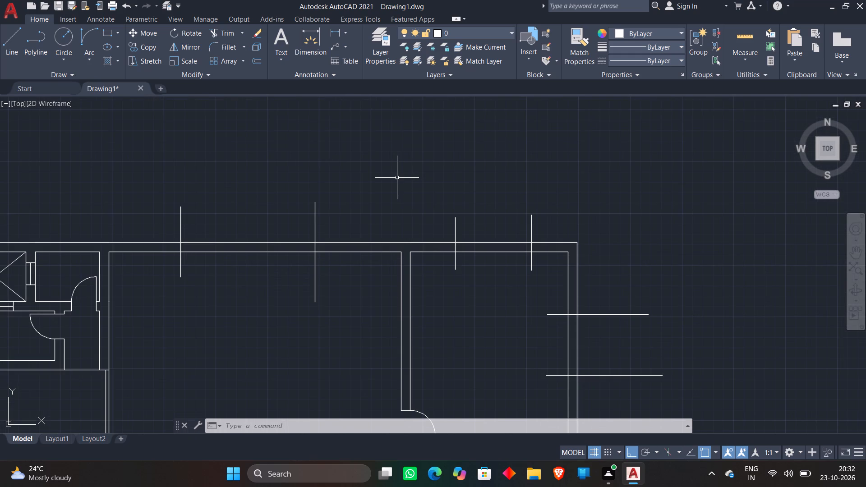
pyautogui.press('t')
pyautogui.press('r')
pyautogui.press('space')
pyautogui.click(164, 223)
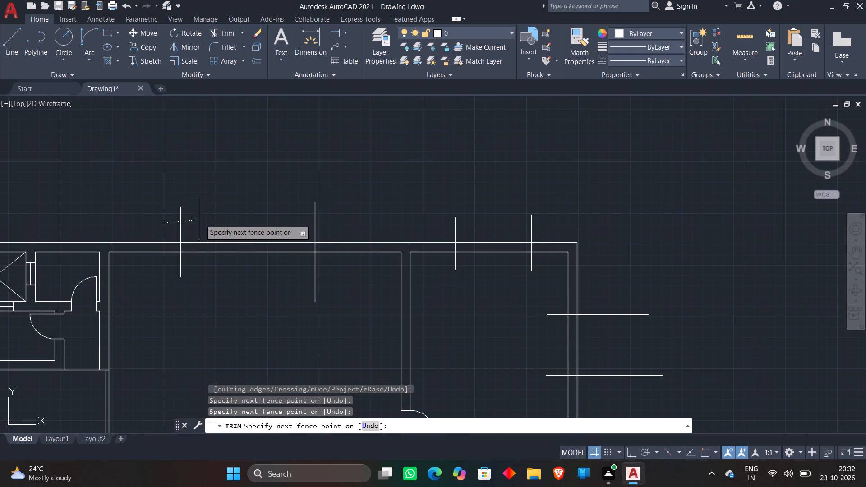
pyautogui.click(203, 219)
pyautogui.click(334, 219)
pyautogui.click(296, 216)
pyautogui.click(165, 257)
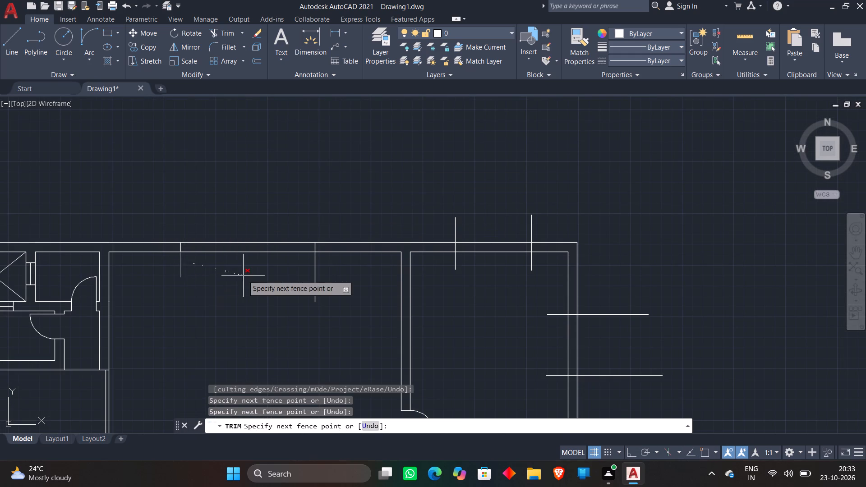
pyautogui.click(243, 276)
pyautogui.click(335, 277)
pyautogui.click(244, 284)
pyautogui.press('Escape')
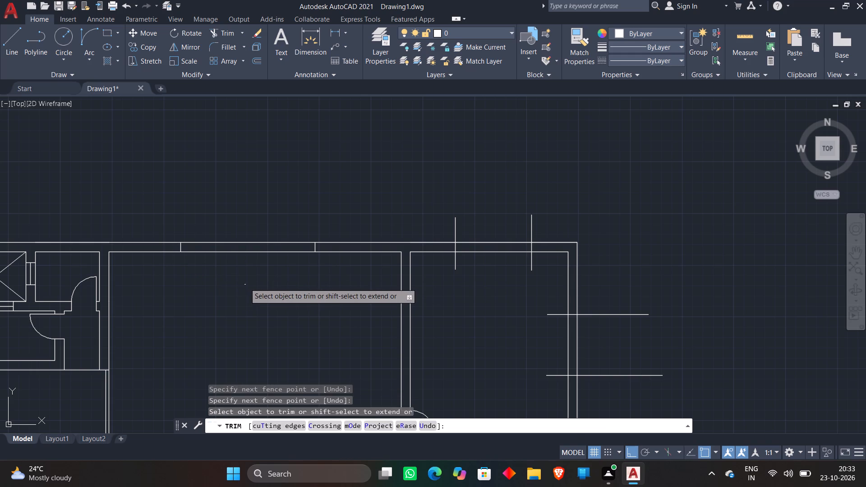
# Draw a horizontal window line midway through the large central room's top wall opening and extend it to the far jamb.
pyautogui.click(10, 37)
pyautogui.scroll(2, 187, 247)
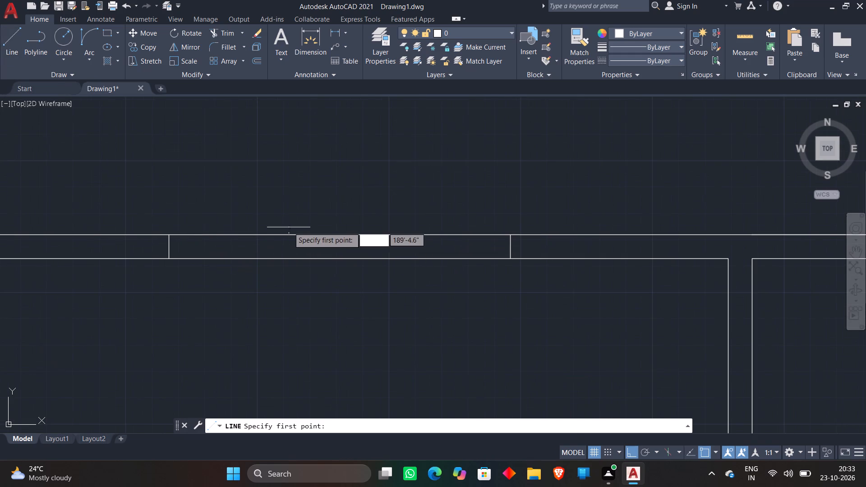
pyautogui.scroll(2, 167, 252)
pyautogui.click(170, 238)
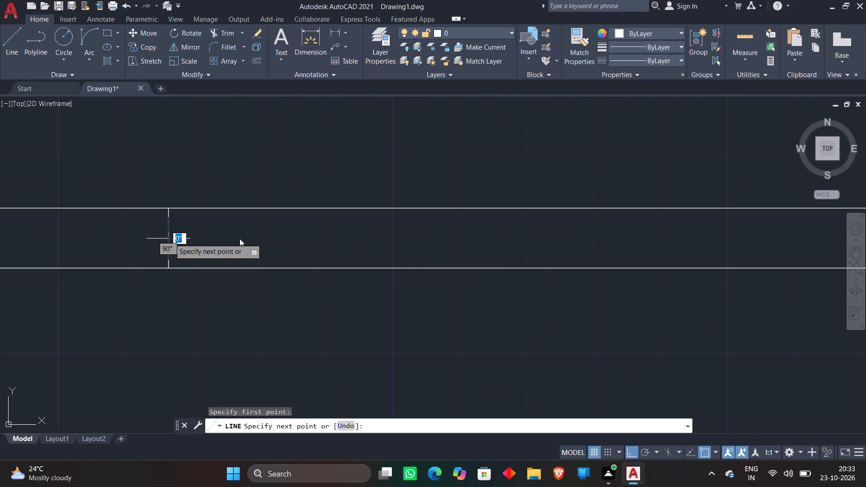
pyautogui.click(289, 239)
pyautogui.press('Escape')
pyautogui.write('EX')
pyautogui.press('space')
pyautogui.click(275, 240)
pyautogui.scroll(-2, 348, 228)
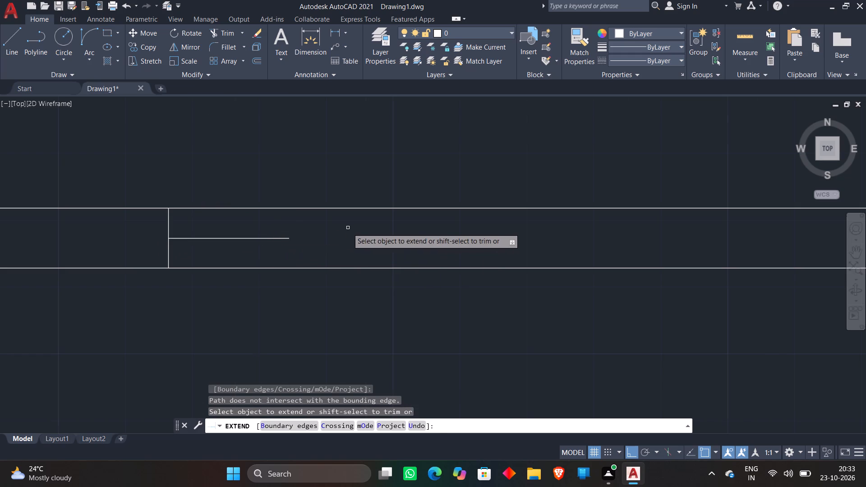
pyautogui.scroll(-1, 348, 228)
pyautogui.click(330, 230)
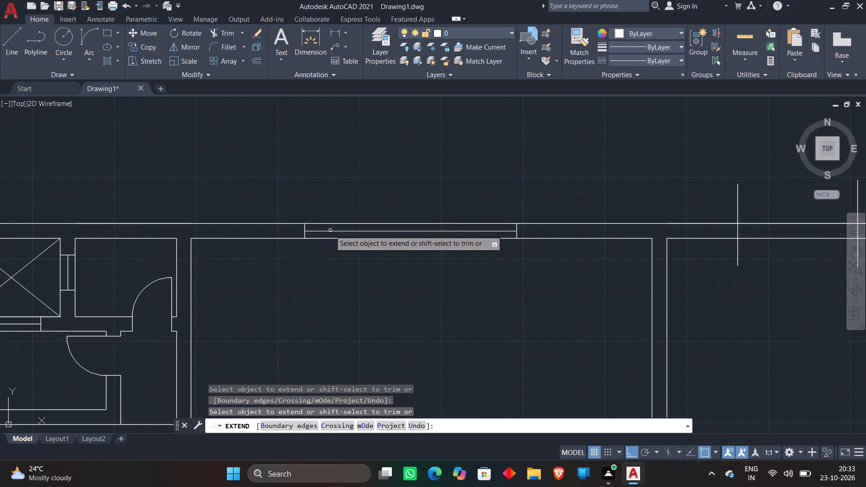
pyautogui.press('Escape')
# Trim the two vertical opening lines on the upper-right room's top wall back to the wall faces.
pyautogui.scroll(-2, 408, 212)
pyautogui.moveTo(436, 195); pyautogui.dragTo(397, 191, button='middle')
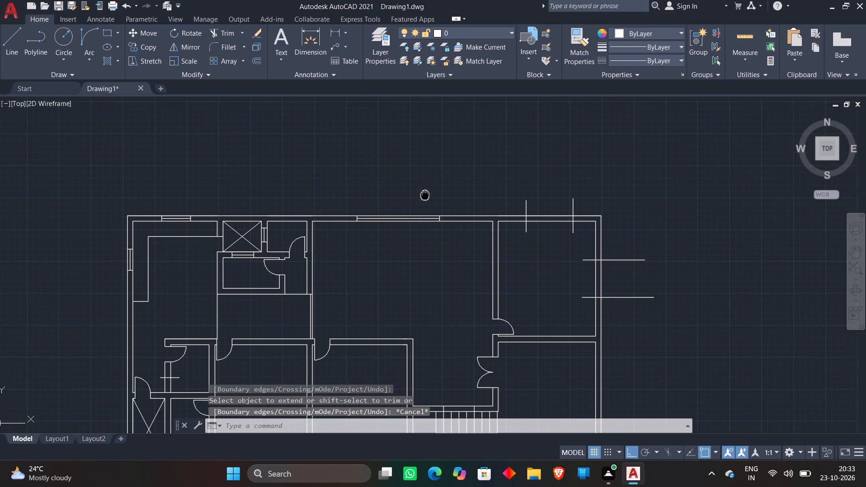
pyautogui.moveTo(397, 191); pyautogui.dragTo(346, 187, button='middle')
pyautogui.moveTo(500, 190); pyautogui.dragTo(410, 189, button='middle')
pyautogui.scroll(1, 415, 188)
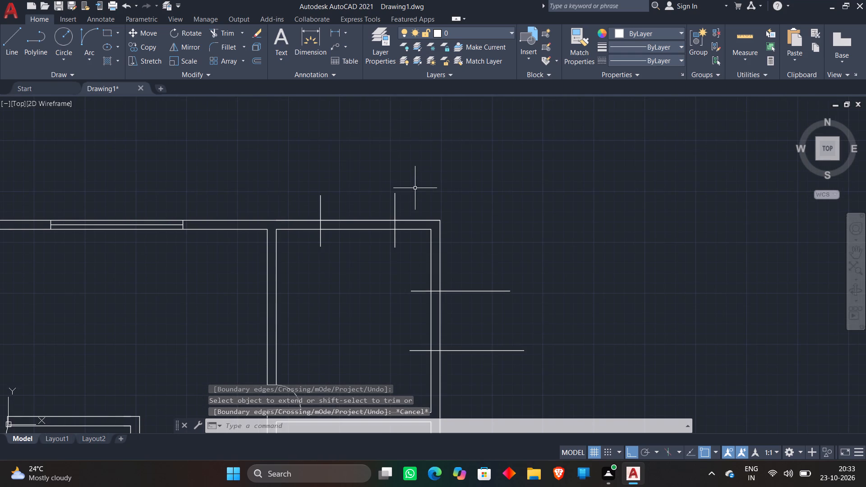
pyautogui.write('TR')
pyautogui.press('space')
pyautogui.click(292, 203)
pyautogui.click(472, 210)
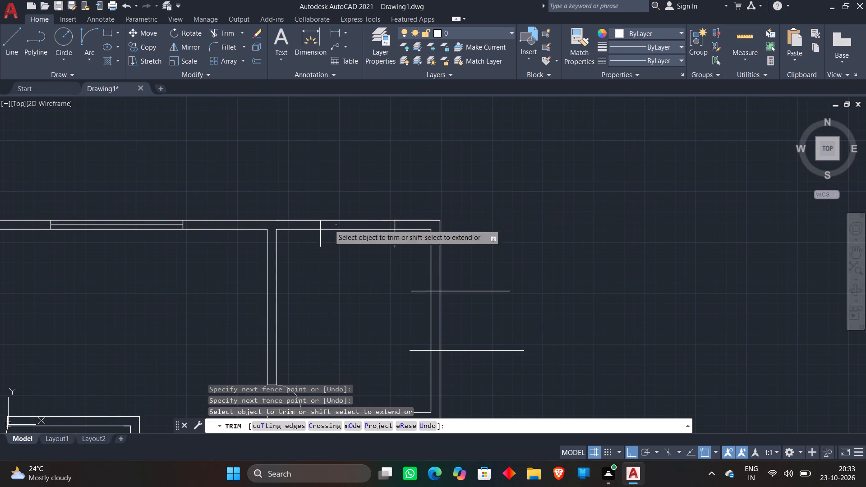
pyautogui.scroll(2, 309, 233)
pyautogui.click(322, 238)
pyautogui.click(552, 253)
pyautogui.press('space')
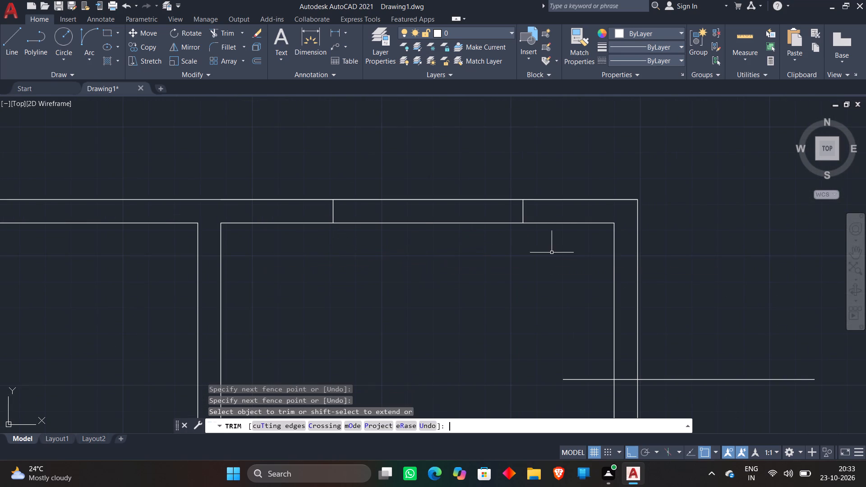
# Draw a horizontal window line midway through the upper-right room's top wall opening and extend it to the far jamb.
pyautogui.click(13, 44)
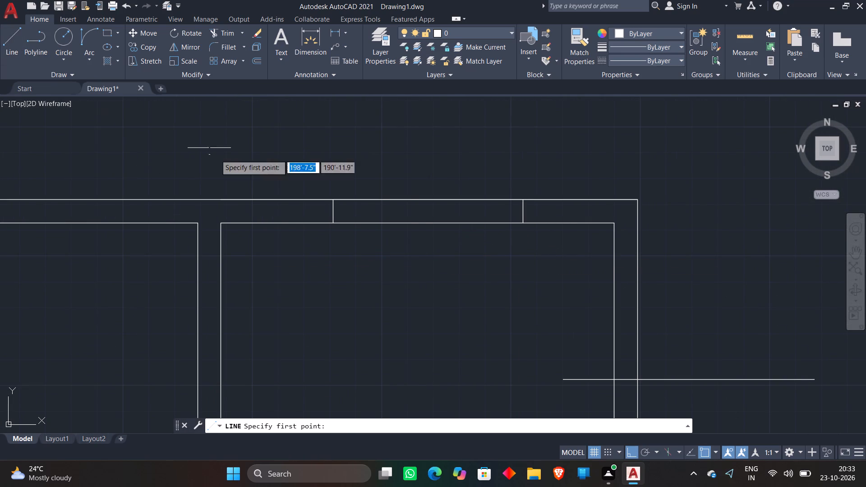
pyautogui.scroll(3, 328, 207)
pyautogui.click(338, 227)
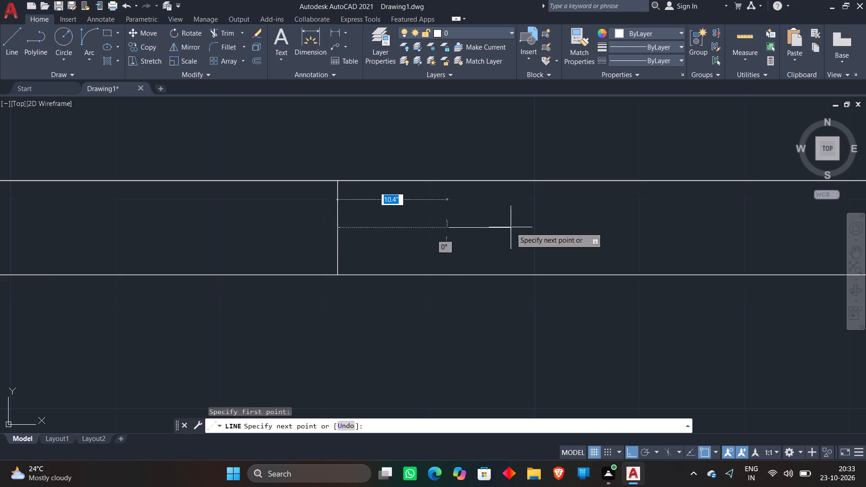
pyautogui.click(511, 227)
pyautogui.press('space')
pyautogui.scroll(-2, 530, 225)
pyautogui.moveTo(527, 225); pyautogui.dragTo(272, 209, button='middle')
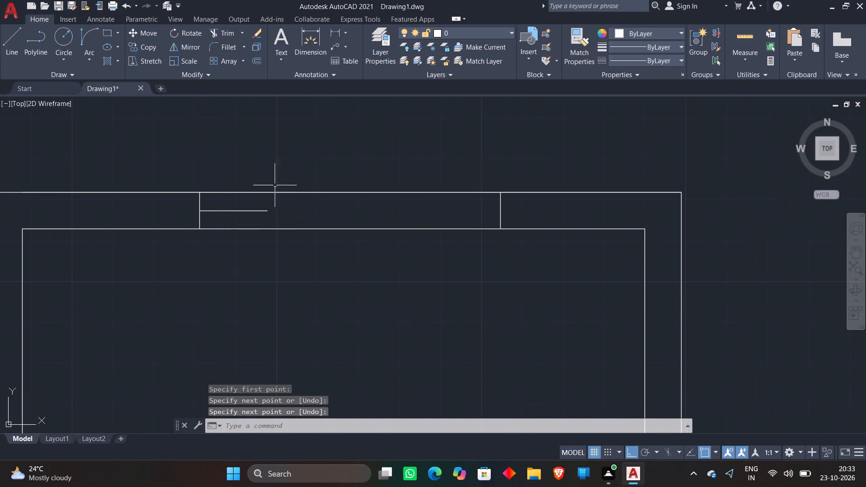
pyautogui.write('EX')
pyautogui.press('space')
pyautogui.click(256, 211)
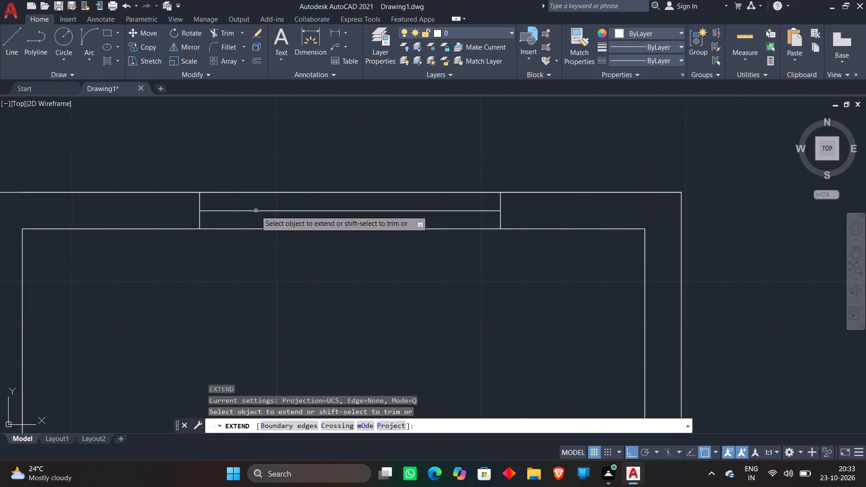
pyautogui.press('space')
# Trim the two horizontal opening lines on the upper-right room's outer right wall back to the wall faces.
pyautogui.scroll(-4, 393, 167)
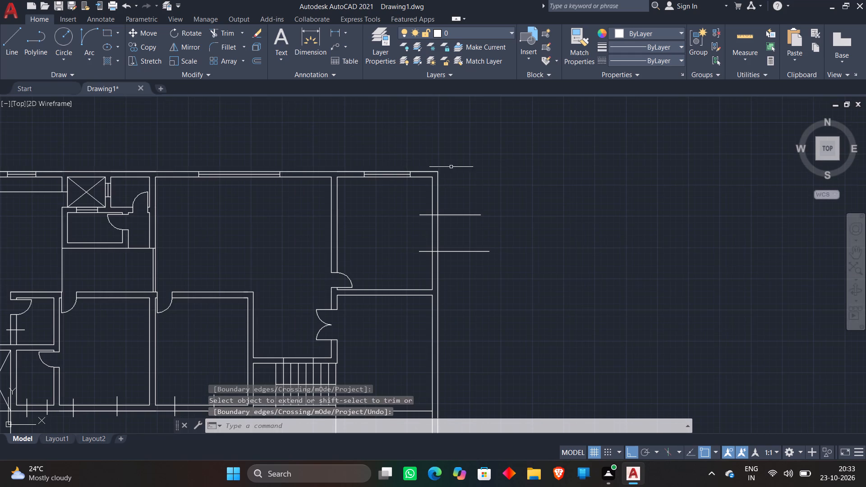
pyautogui.scroll(-1, 447, 177)
pyautogui.moveTo(479, 196); pyautogui.dragTo(482, 184, button='middle')
pyautogui.scroll(1, 470, 188)
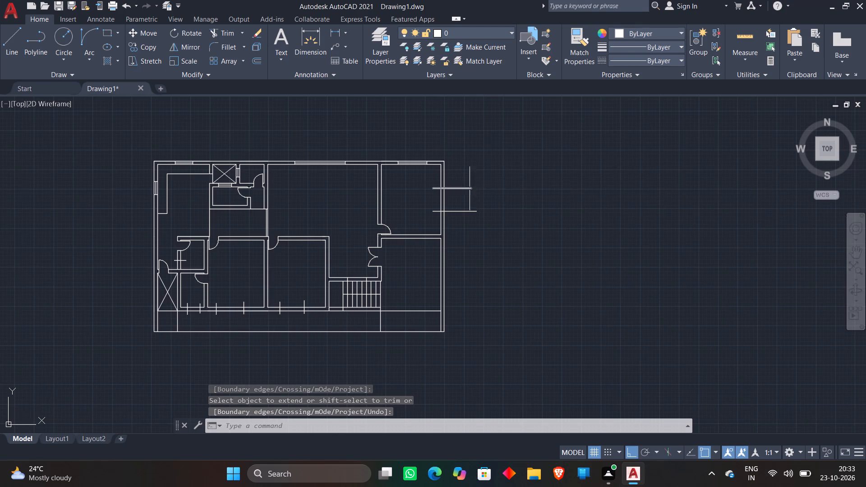
pyautogui.scroll(1, 470, 188)
pyautogui.write('TR')
pyautogui.press('space')
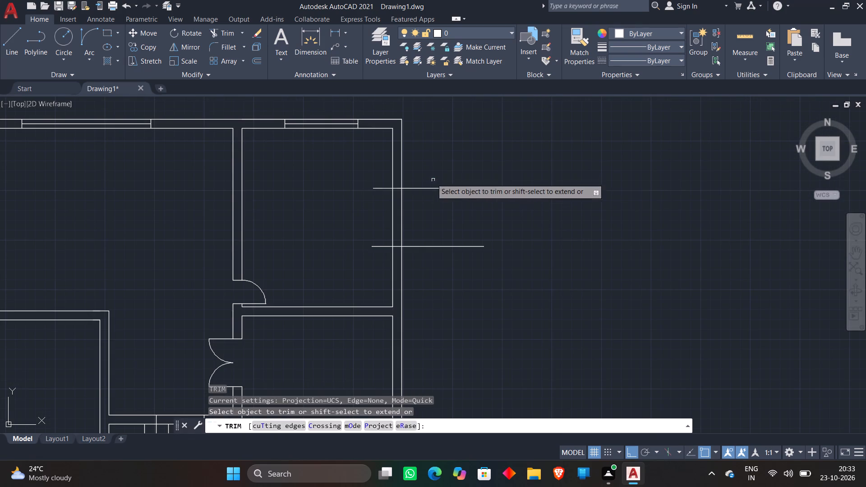
pyautogui.click(425, 170)
pyautogui.click(434, 253)
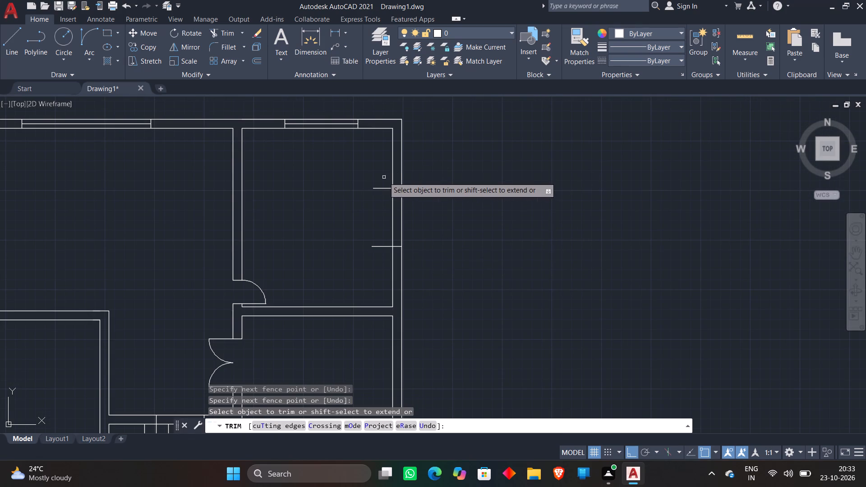
pyautogui.click(384, 180)
pyautogui.click(380, 255)
pyautogui.press('space')
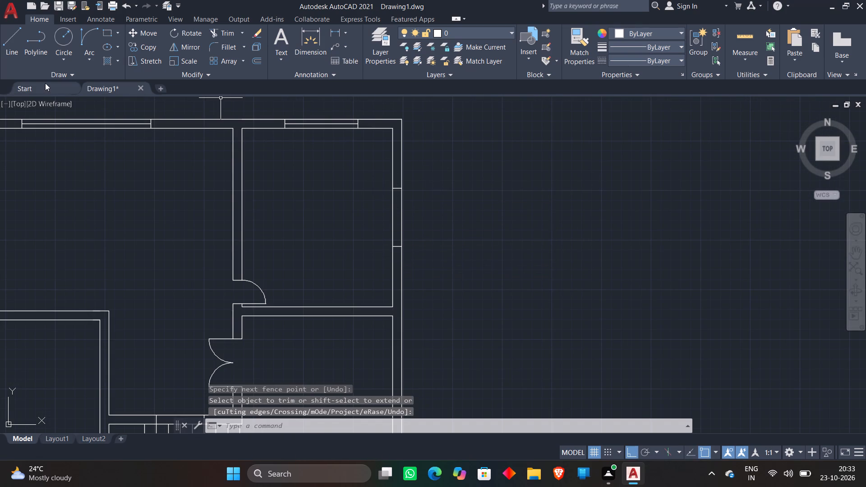
# Draw a vertical window line midway through the upper-right room's right wall opening and extend it to the far jamb.
pyautogui.click(13, 43)
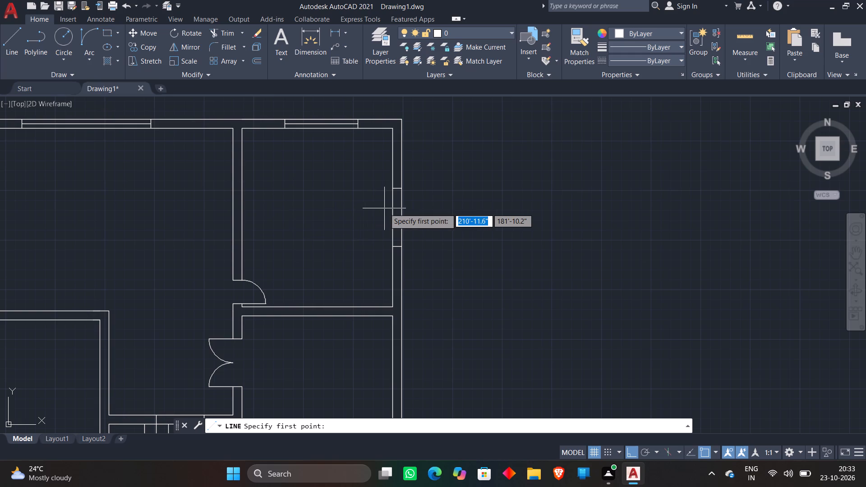
pyautogui.scroll(2, 395, 205)
pyautogui.click(394, 159)
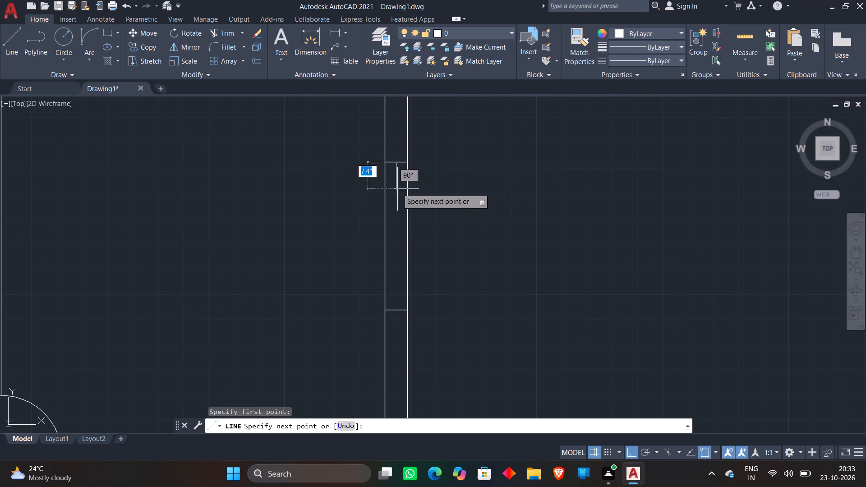
pyautogui.click(398, 201)
pyautogui.press('Escape')
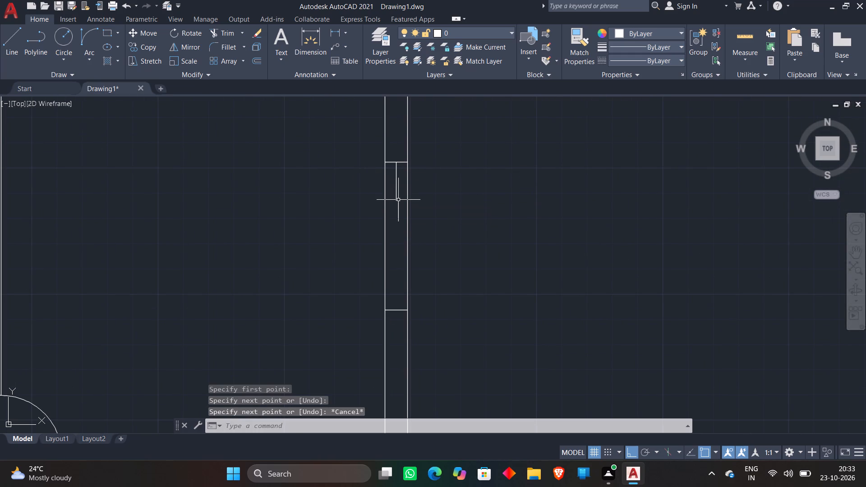
pyautogui.write('EX')
pyautogui.press('space')
pyautogui.click(395, 189)
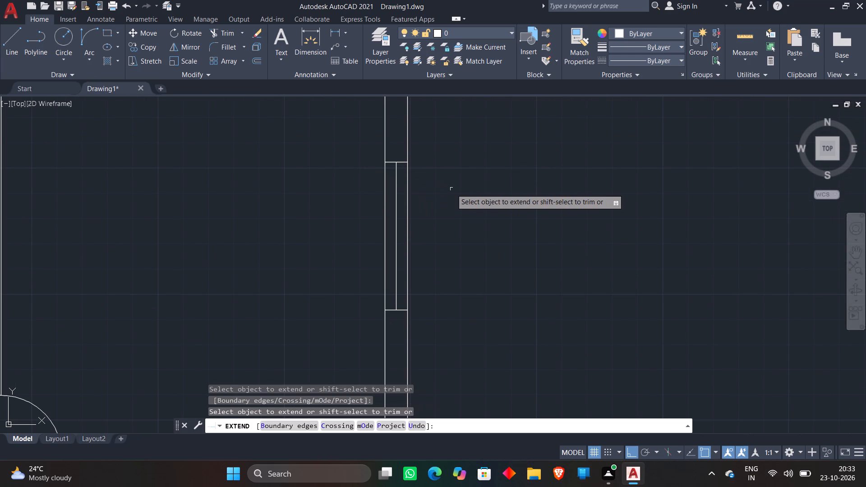
pyautogui.press('Escape')
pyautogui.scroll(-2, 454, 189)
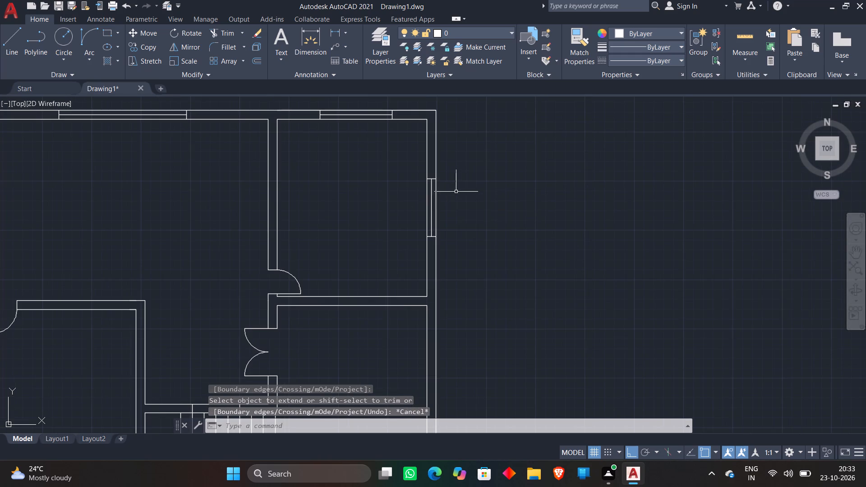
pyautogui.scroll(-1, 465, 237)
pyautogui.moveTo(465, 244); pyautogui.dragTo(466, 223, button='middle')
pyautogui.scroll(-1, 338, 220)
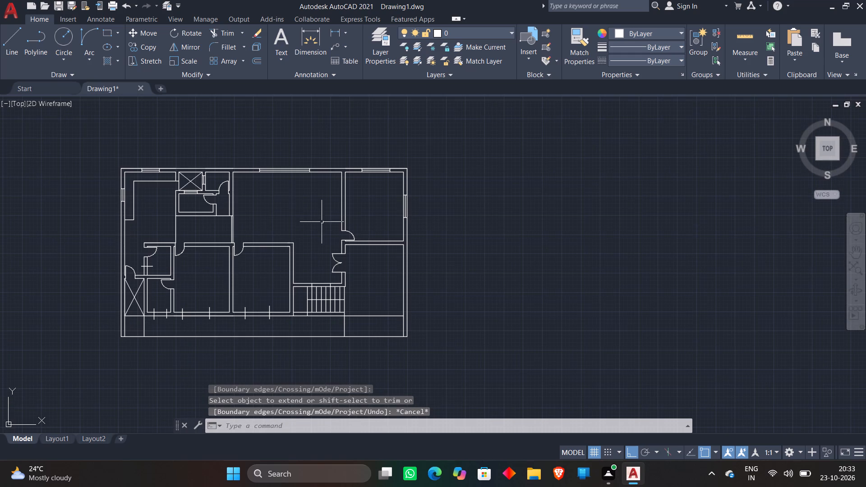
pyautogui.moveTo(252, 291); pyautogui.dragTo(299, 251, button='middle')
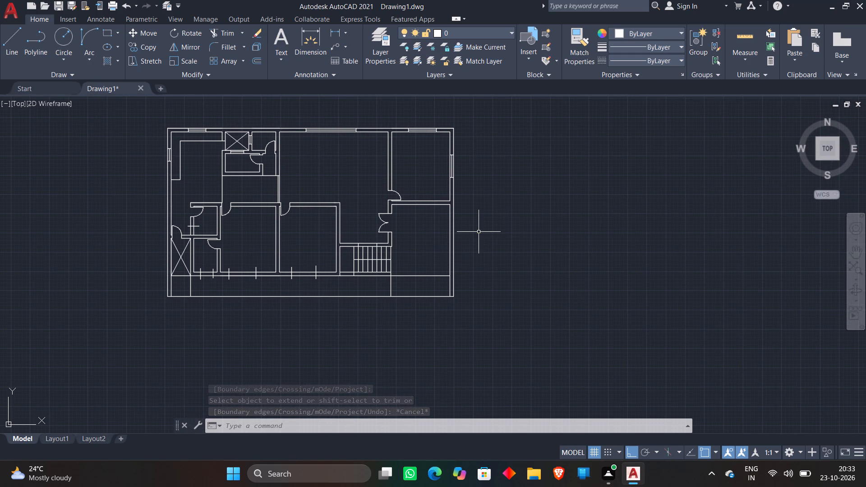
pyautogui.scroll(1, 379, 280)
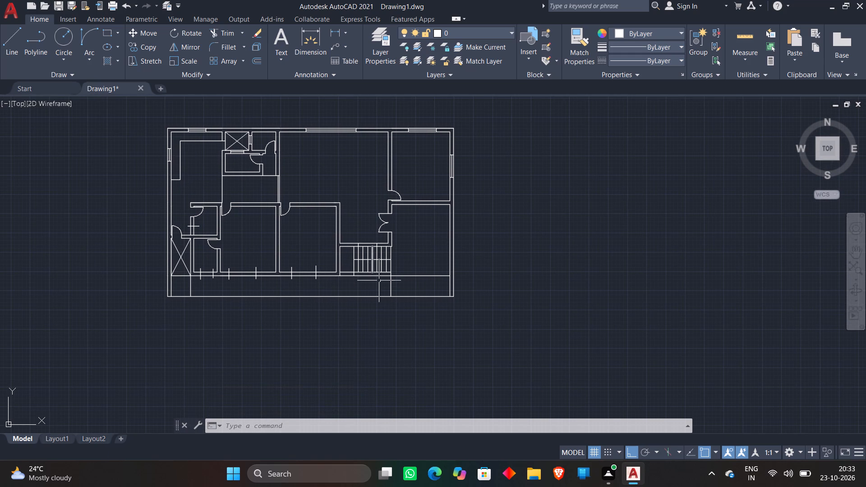
# Trim both ends of the horizontal opening line on the upper small left room's left wall back to the wall faces.
pyautogui.scroll(2, 379, 279)
pyautogui.scroll(-3, 290, 253)
pyautogui.moveTo(187, 234); pyautogui.dragTo(342, 218, button='middle')
pyautogui.scroll(3, 314, 220)
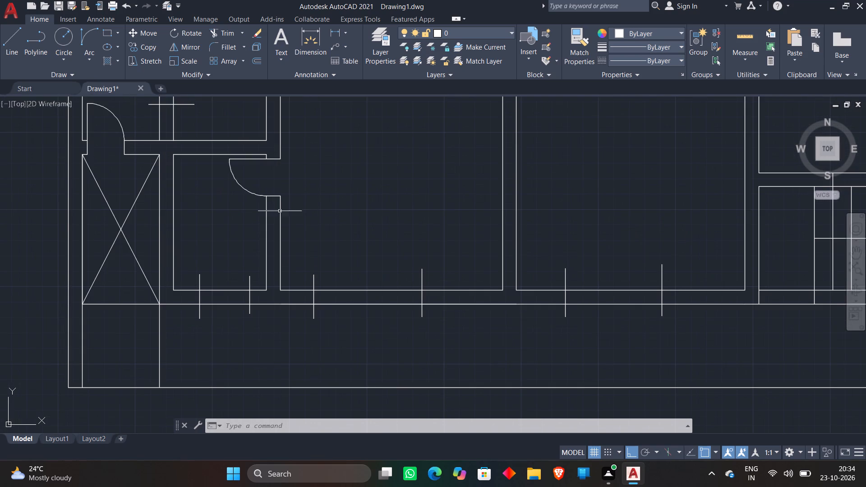
pyautogui.scroll(-2, 230, 199)
pyautogui.moveTo(228, 202); pyautogui.dragTo(248, 256, button='middle')
pyautogui.scroll(1, 237, 211)
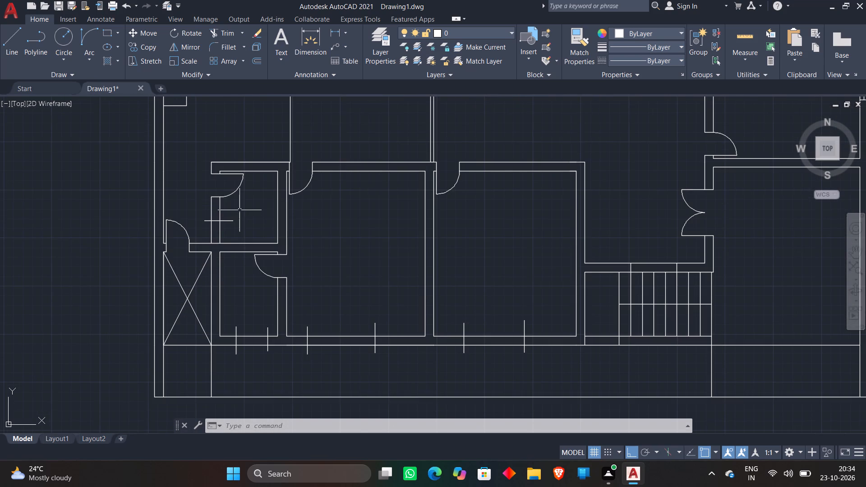
pyautogui.write('TR')
pyautogui.press('space')
pyautogui.scroll(1, 235, 217)
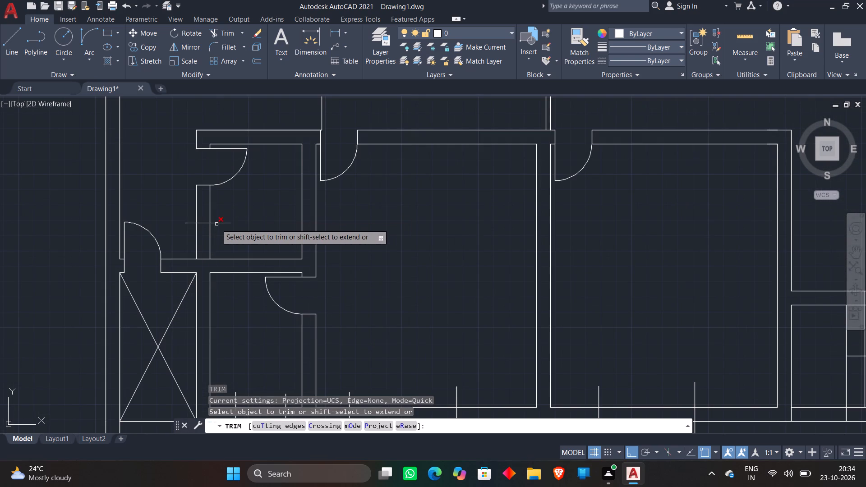
pyautogui.click(217, 224)
pyautogui.click(185, 225)
pyautogui.press('Escape')
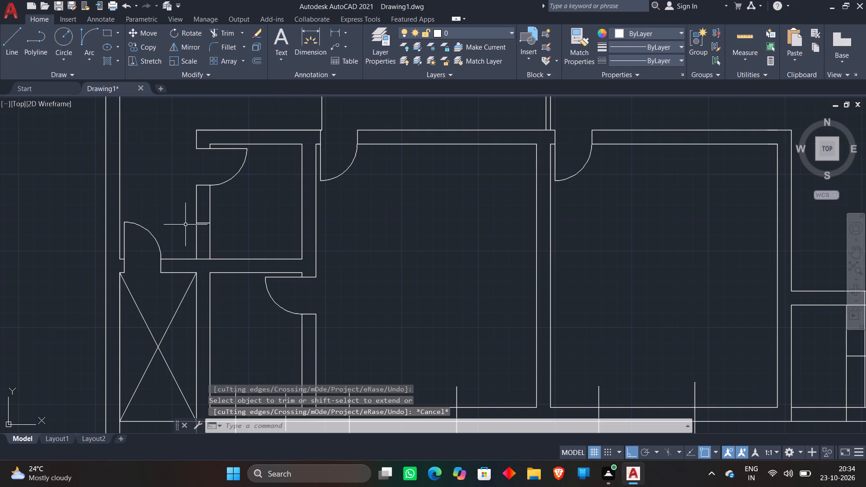
# Draw a vertical window line from the opening line's midpoint on that small room's left wall and extend it down to the cross wall.
pyautogui.click(17, 41)
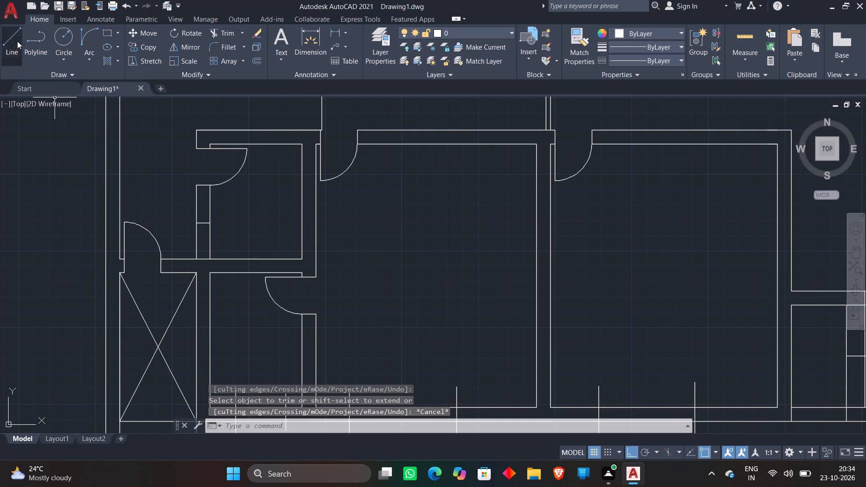
pyautogui.moveTo(220, 246); pyautogui.dragTo(238, 232, button='middle')
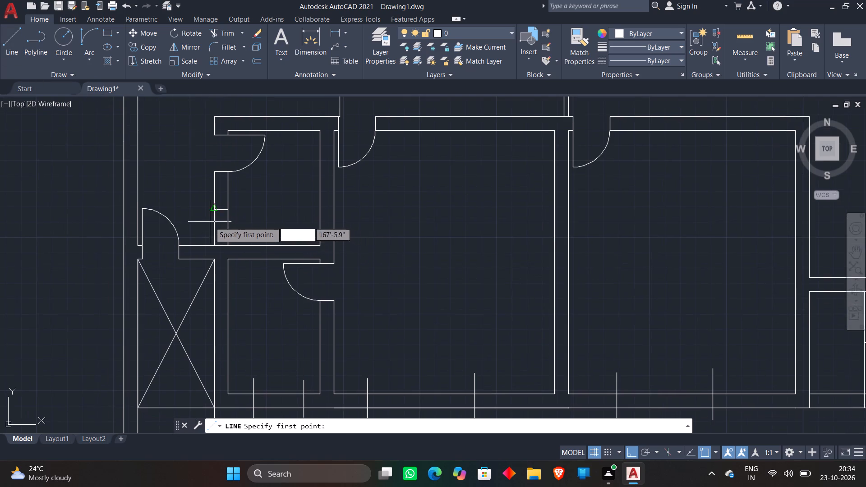
pyautogui.scroll(2, 210, 219)
pyautogui.click(236, 196)
pyautogui.click(237, 222)
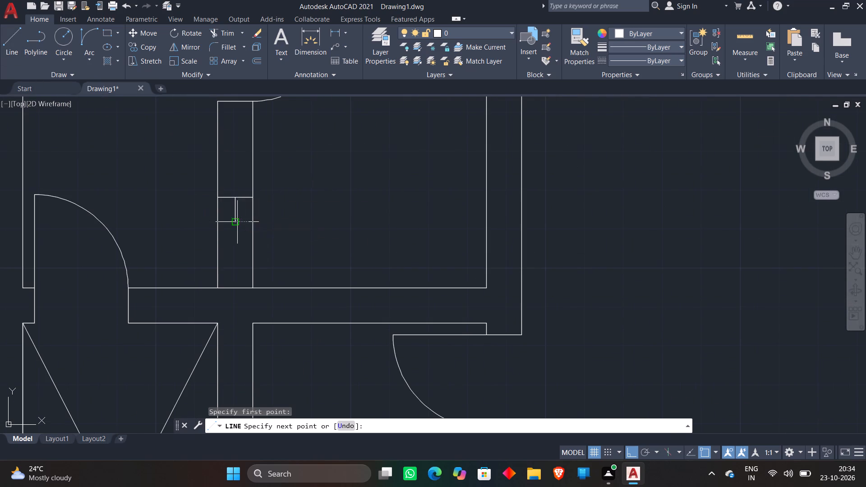
pyautogui.press('Escape')
pyautogui.write('EX')
pyautogui.press('space')
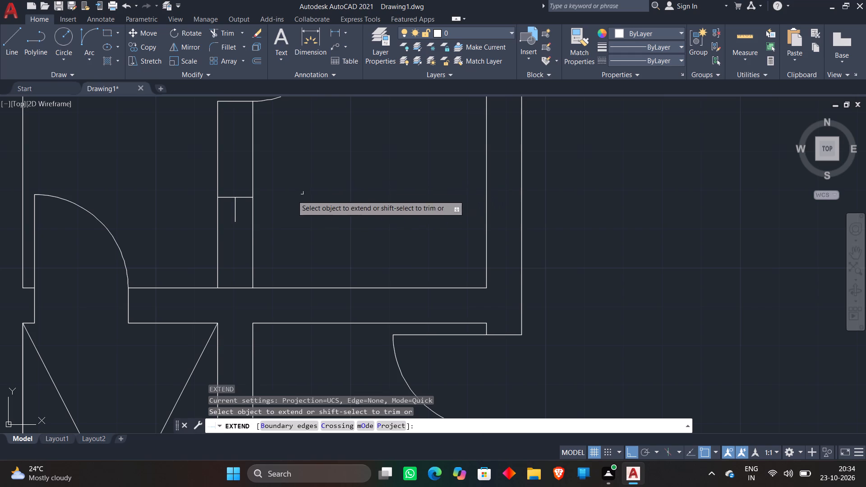
pyautogui.click(235, 216)
pyautogui.press('Escape')
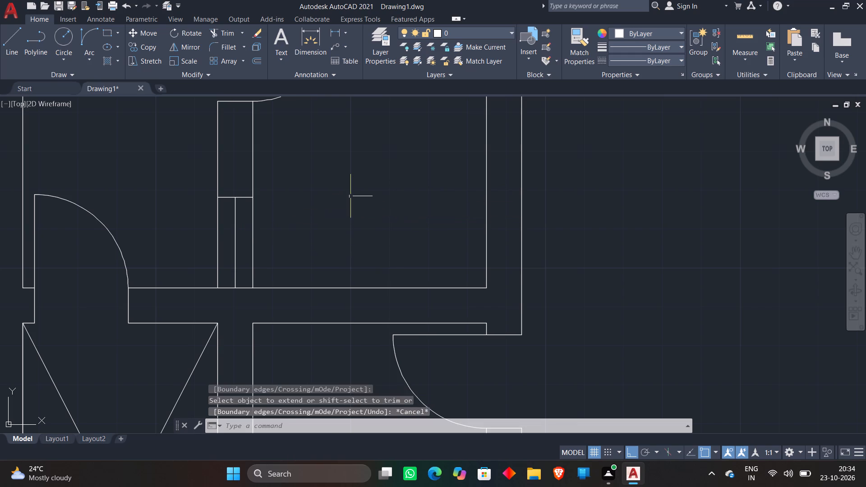
# Trim the two vertical opening lines on the lower-left small room's bottom wall back to the wall faces.
pyautogui.scroll(-3, 350, 196)
pyautogui.middleClick(353, 201)
pyautogui.scroll(-2, 351, 201)
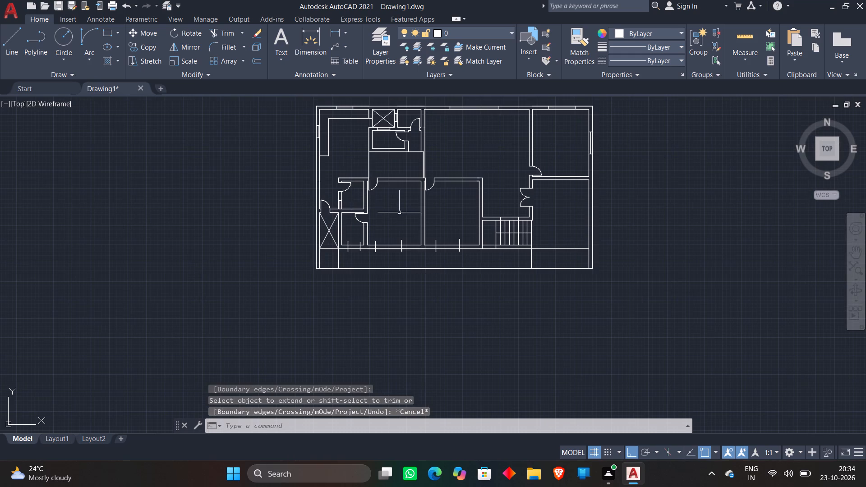
pyautogui.moveTo(404, 207); pyautogui.dragTo(400, 180, button='middle')
pyautogui.scroll(2, 388, 197)
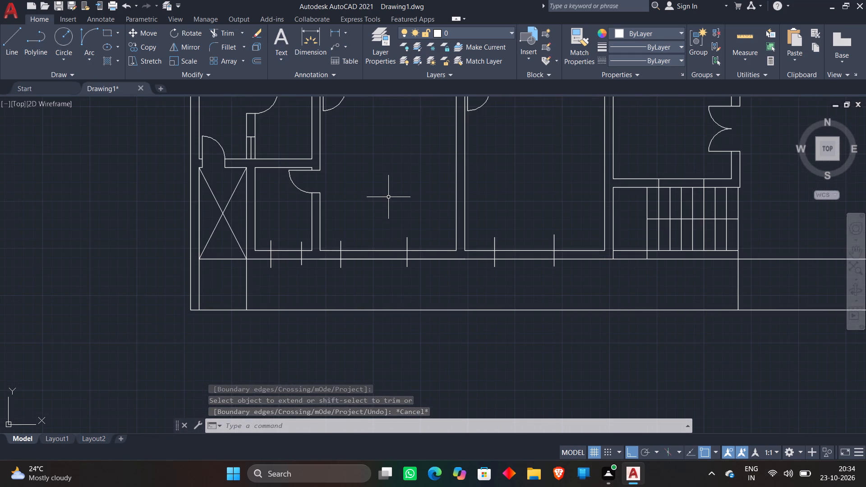
pyautogui.scroll(2, 386, 202)
pyautogui.moveTo(387, 202); pyautogui.dragTo(447, 140, button='middle')
pyautogui.write('TR')
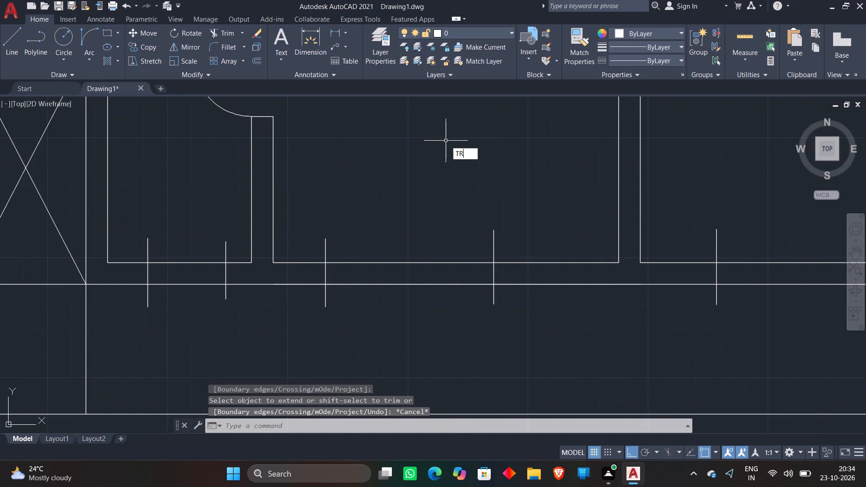
pyautogui.press('space')
pyautogui.click(136, 255)
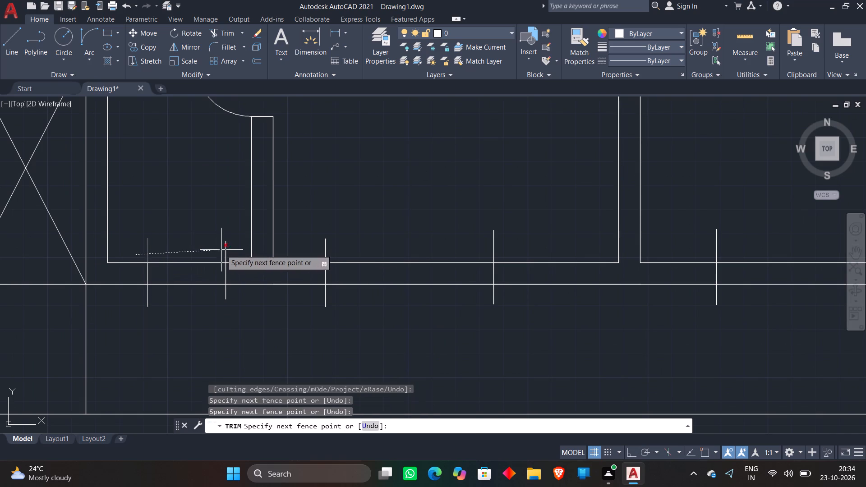
pyautogui.click(235, 249)
pyautogui.click(247, 303)
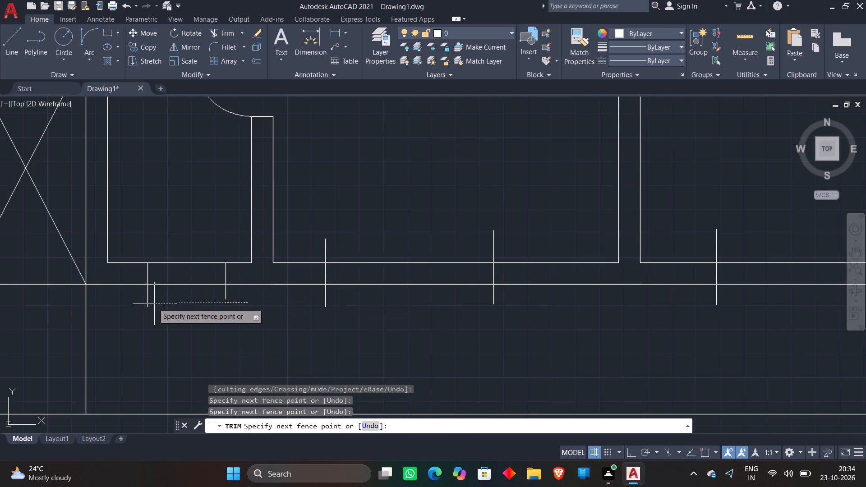
pyautogui.click(146, 302)
pyautogui.click(210, 295)
pyautogui.click(239, 293)
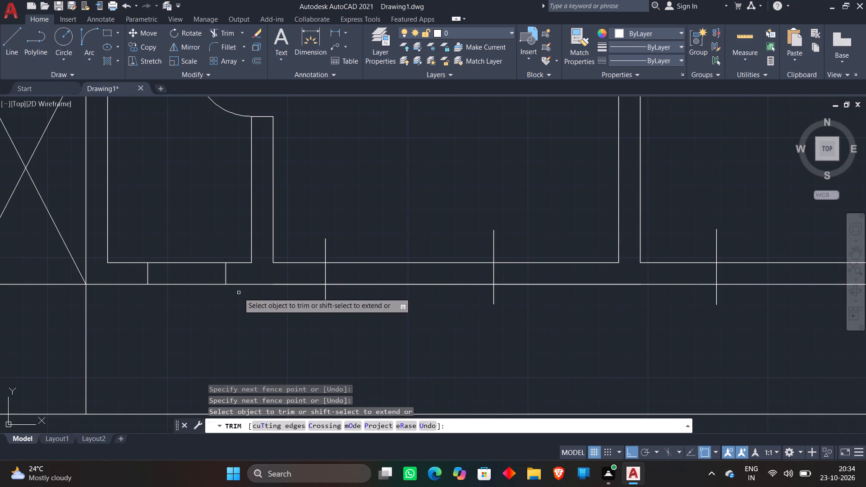
pyautogui.press('Escape')
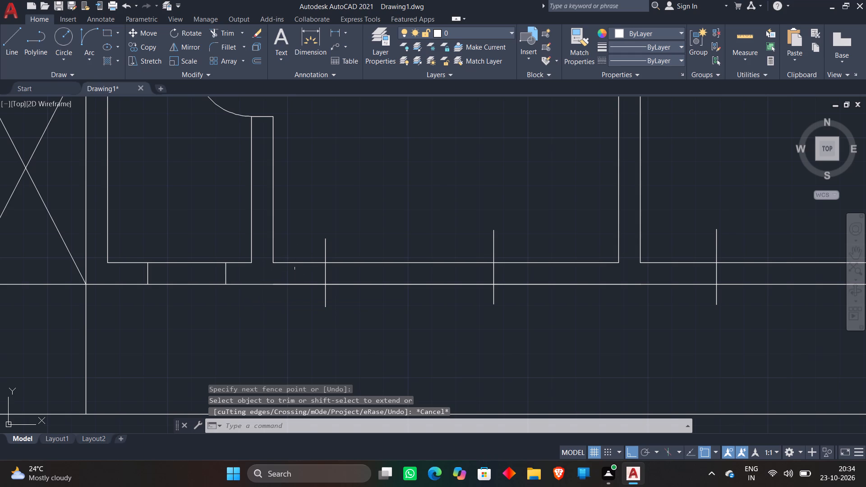
# Draw a horizontal window line midway through the lower-left small room's bottom wall opening and extend it to the far jamb.
pyautogui.click(12, 40)
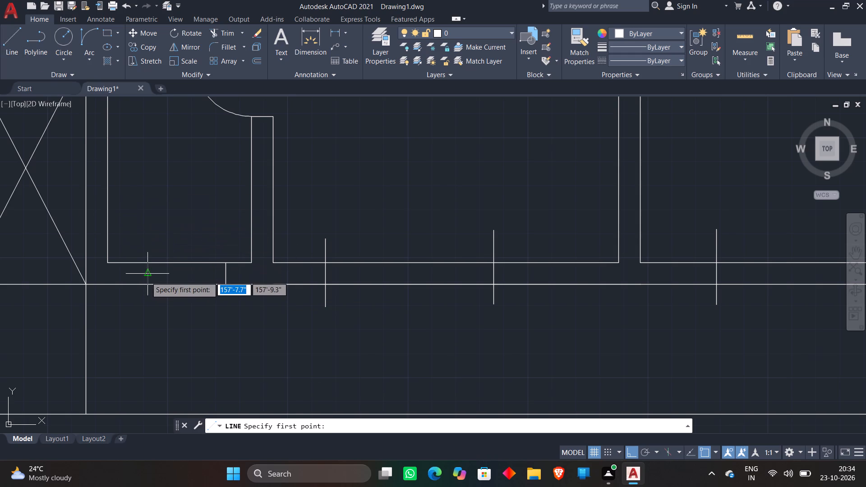
pyautogui.click(146, 276)
pyautogui.click(170, 280)
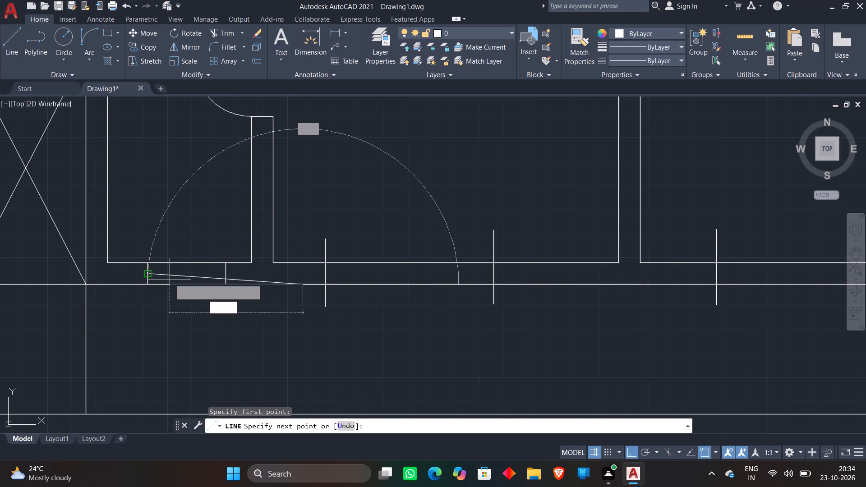
pyautogui.hotkey('ctrl', 'z')
pyautogui.scroll(4, 170, 279)
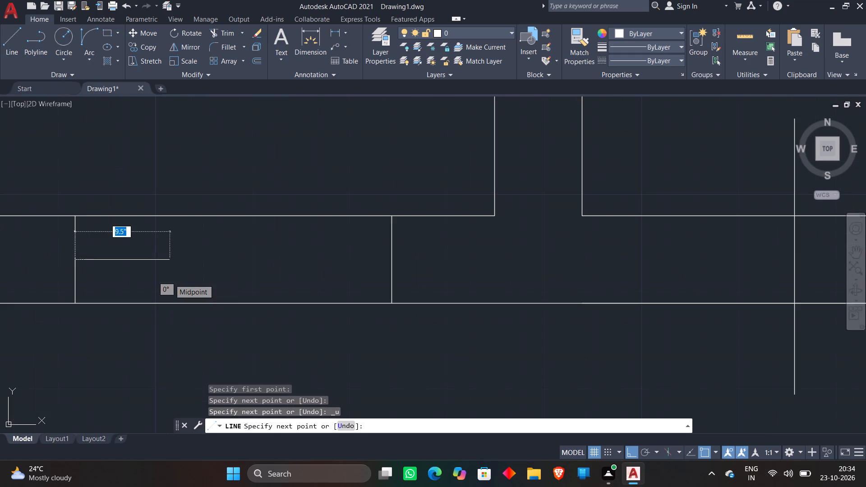
pyautogui.click(170, 277)
pyautogui.press('Escape')
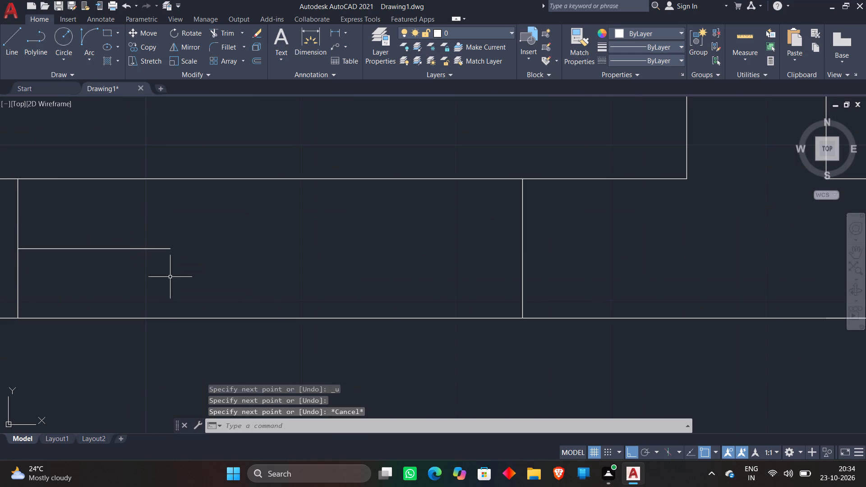
pyautogui.write('EX')
pyautogui.press('space')
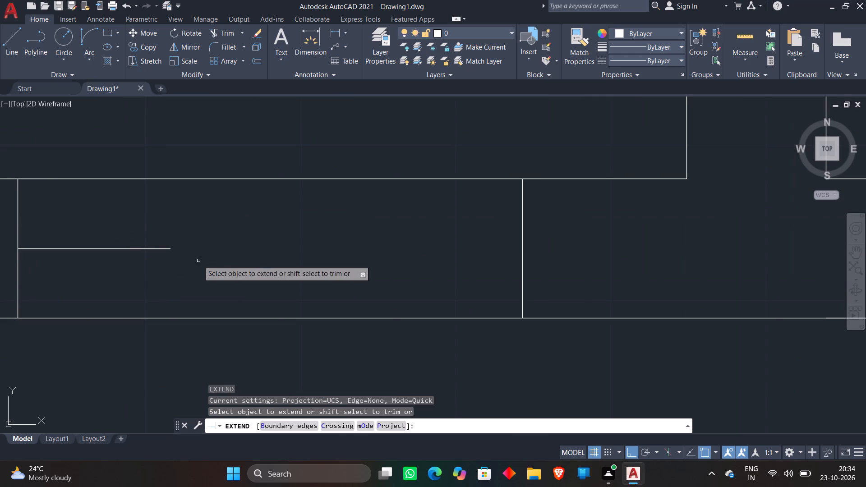
pyautogui.click(157, 248)
pyautogui.press('Escape')
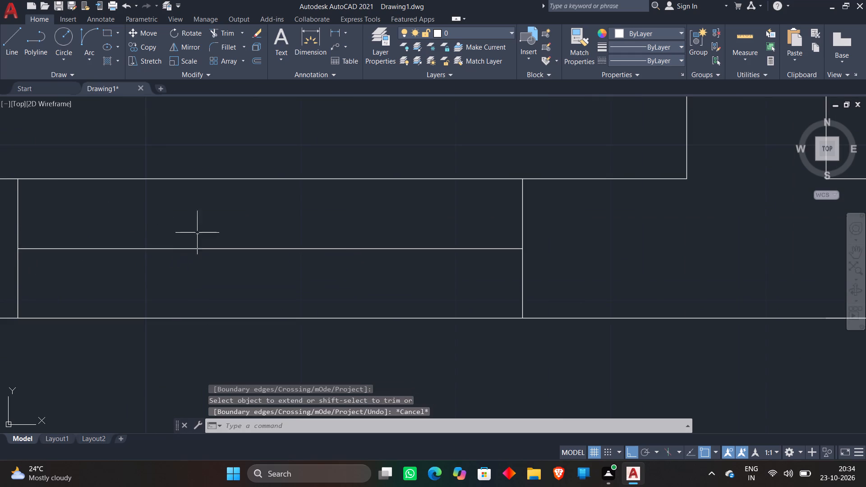
# Trim the two vertical opening lines on the bottom wall of the adjacent larger room back to the wall faces.
pyautogui.scroll(-4, 217, 228)
pyautogui.moveTo(434, 196); pyautogui.dragTo(392, 194, button='middle')
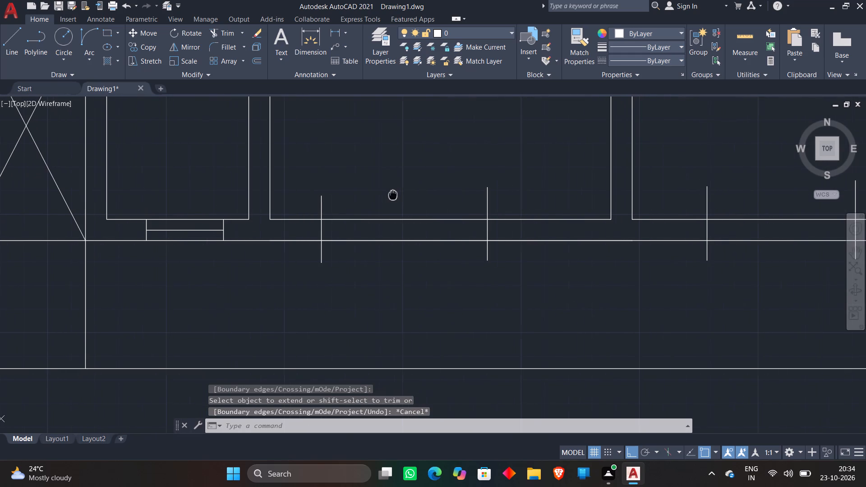
pyautogui.moveTo(392, 194); pyautogui.dragTo(392, 194, button='middle')
pyautogui.press('t')
pyautogui.write('R')
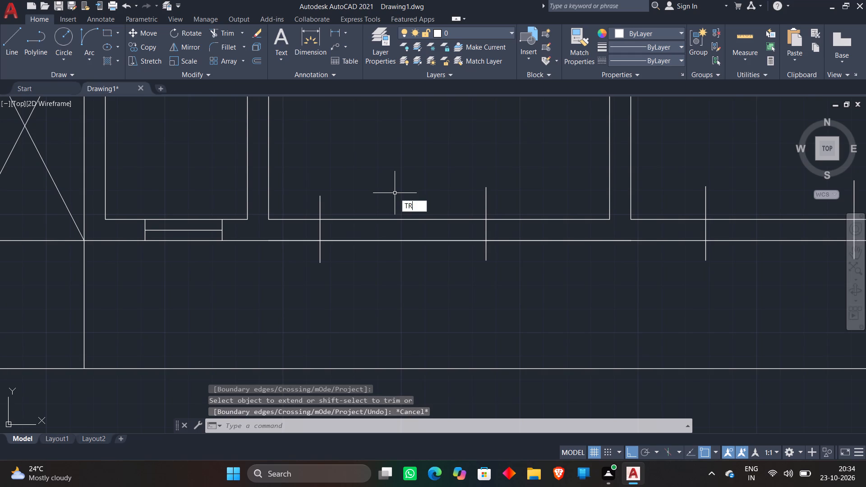
pyautogui.press('space')
pyautogui.click(308, 206)
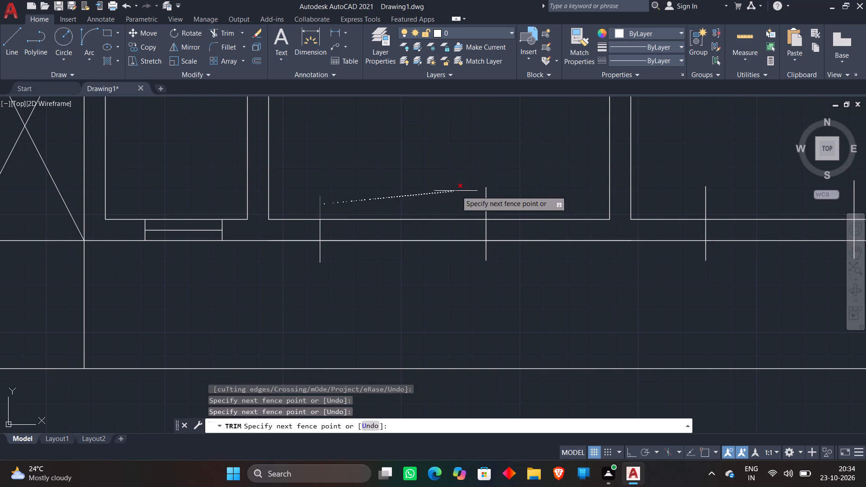
pyautogui.click(507, 191)
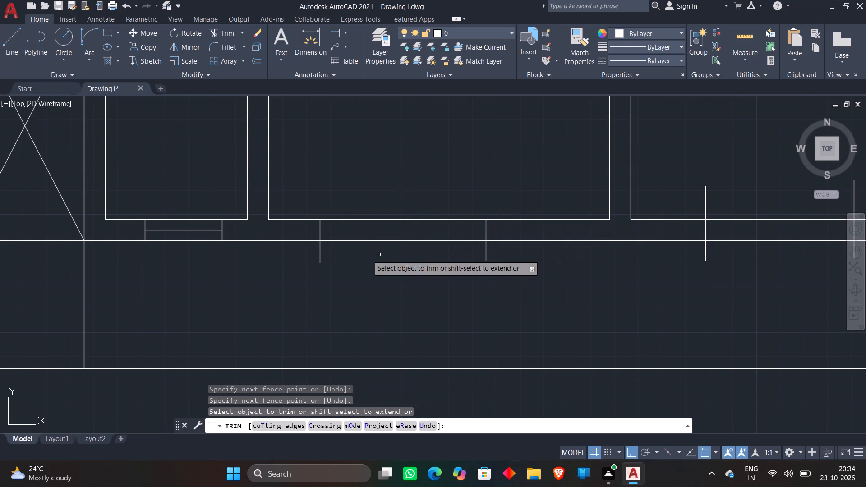
pyautogui.click(305, 252)
pyautogui.click(511, 251)
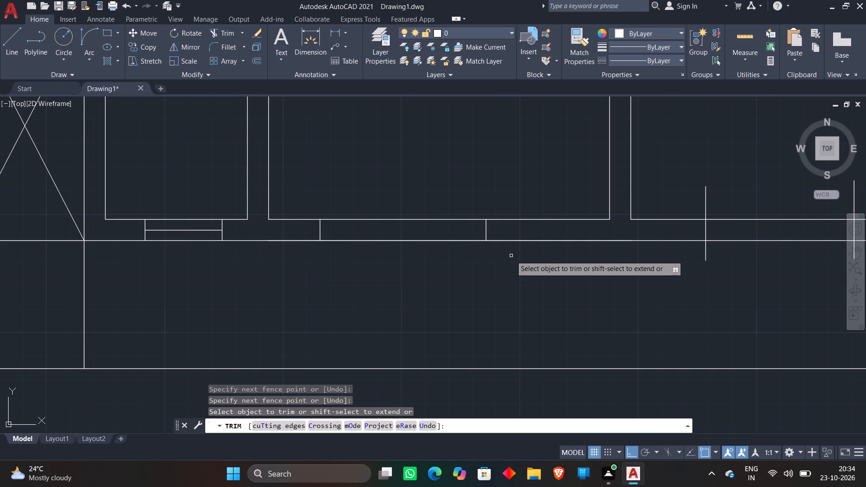
pyautogui.press('space')
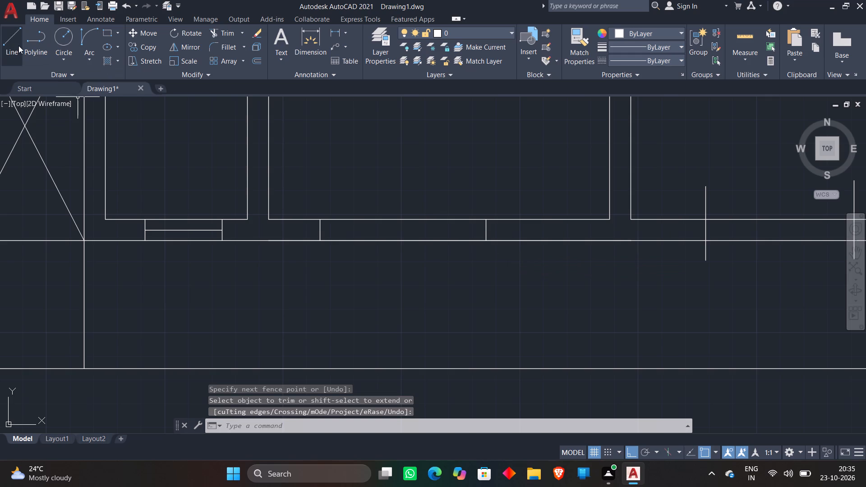
# Draw a horizontal window line midway through the larger room's bottom wall opening and extend it to the far jamb.
pyautogui.click(18, 46)
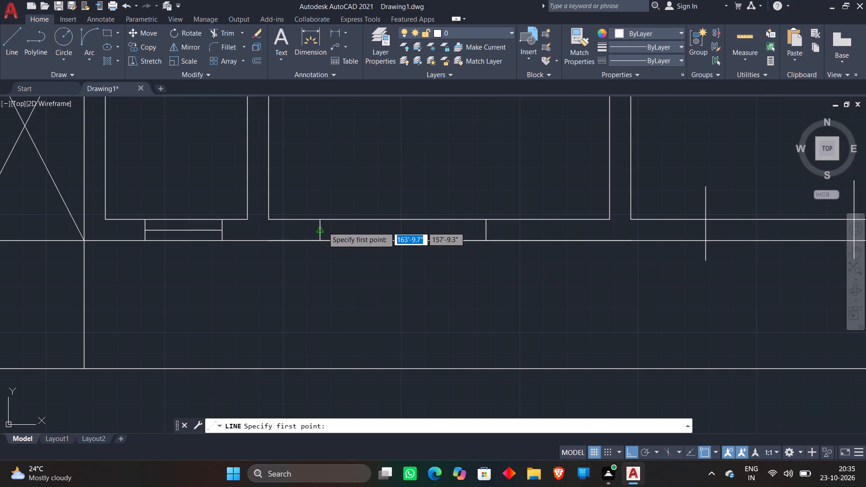
pyautogui.click(321, 229)
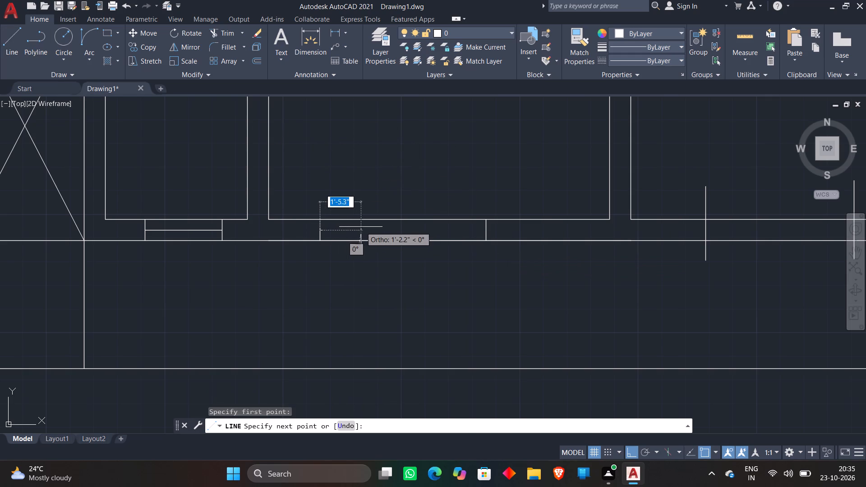
pyautogui.click(361, 227)
pyautogui.press('Escape')
pyautogui.write('EX')
pyautogui.press('space')
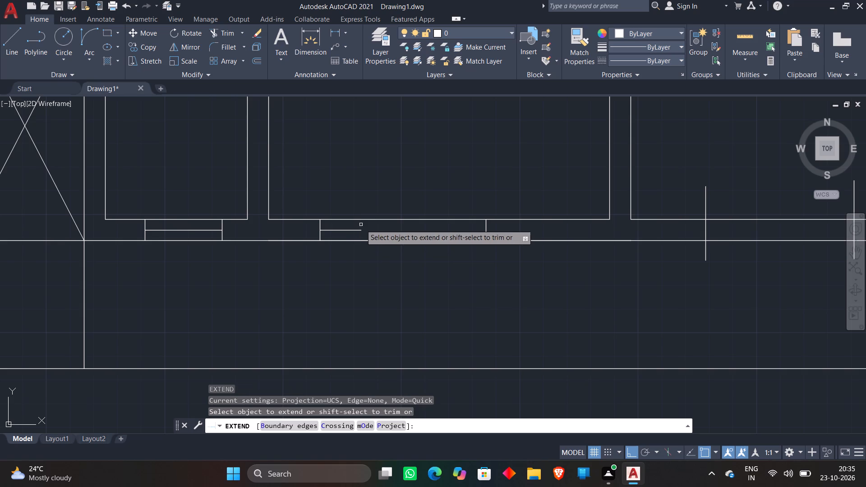
pyautogui.click(356, 231)
pyautogui.press('Escape')
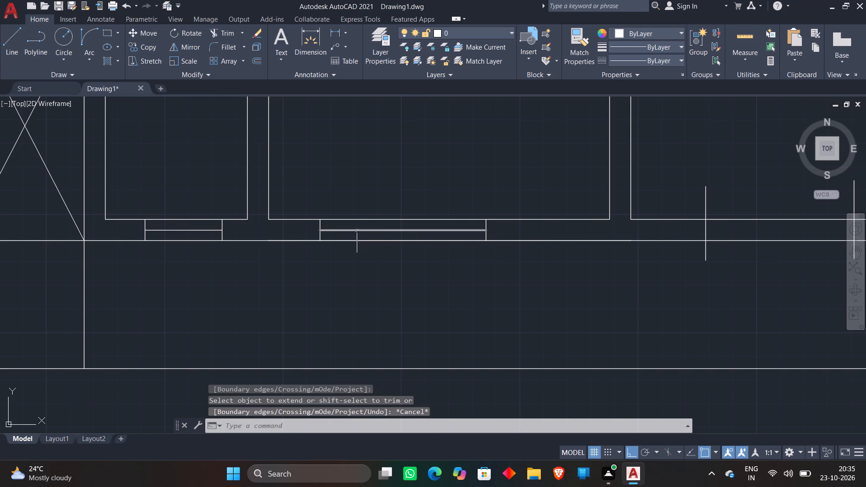
# Trim the two vertical opening lines on the bottom wall of the room beside the staircase back to the wall faces.
pyautogui.scroll(-5, 357, 231)
pyautogui.scroll(-1, 392, 202)
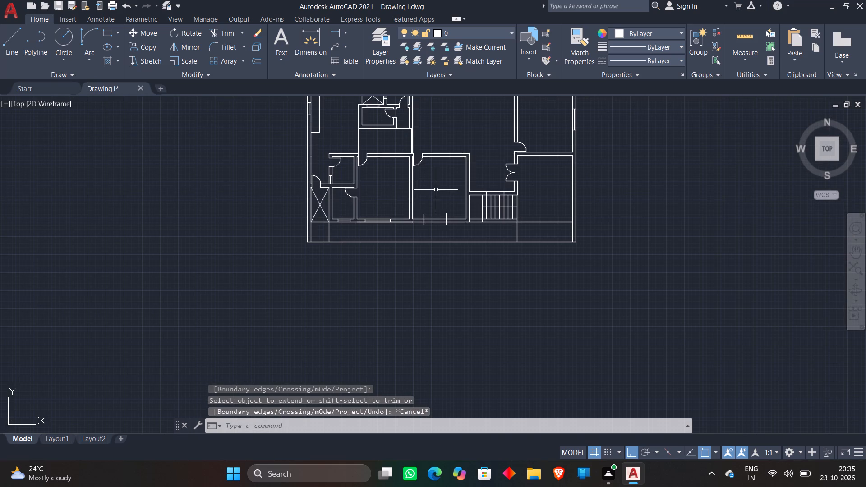
pyautogui.moveTo(435, 190); pyautogui.dragTo(251, 189, button='middle')
pyautogui.scroll(2, 256, 187)
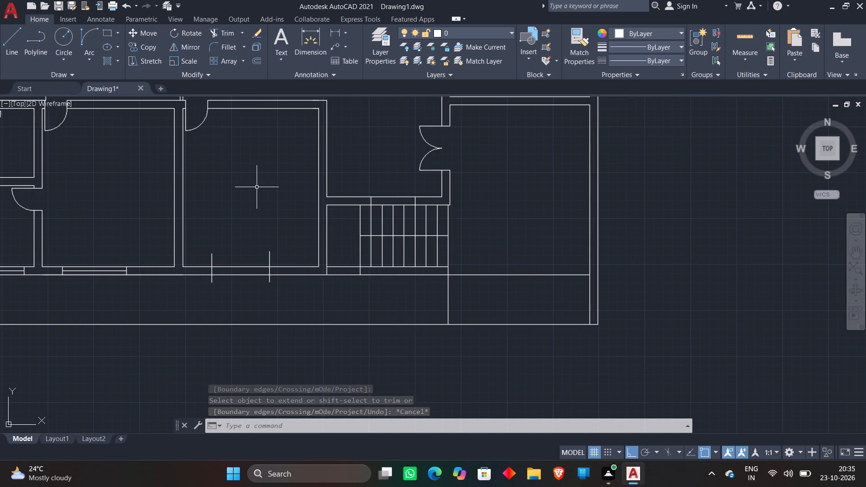
pyautogui.moveTo(257, 187); pyautogui.dragTo(286, 153, button='middle')
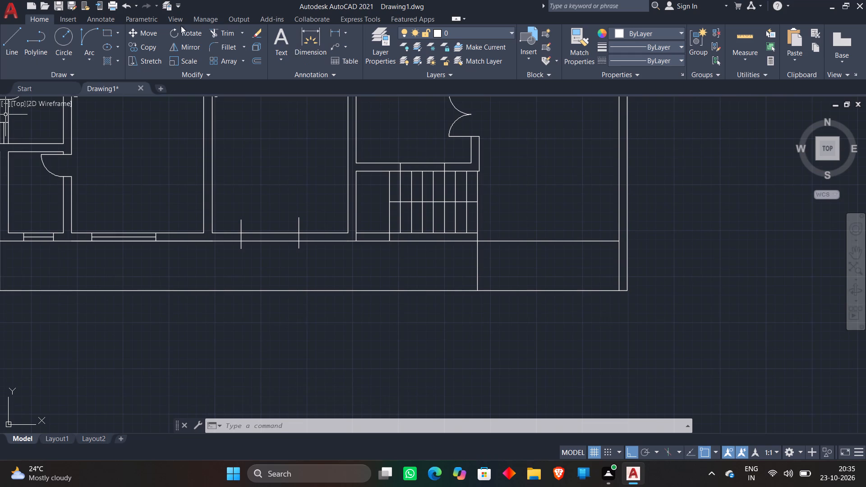
pyautogui.click(219, 30)
pyautogui.scroll(1, 226, 221)
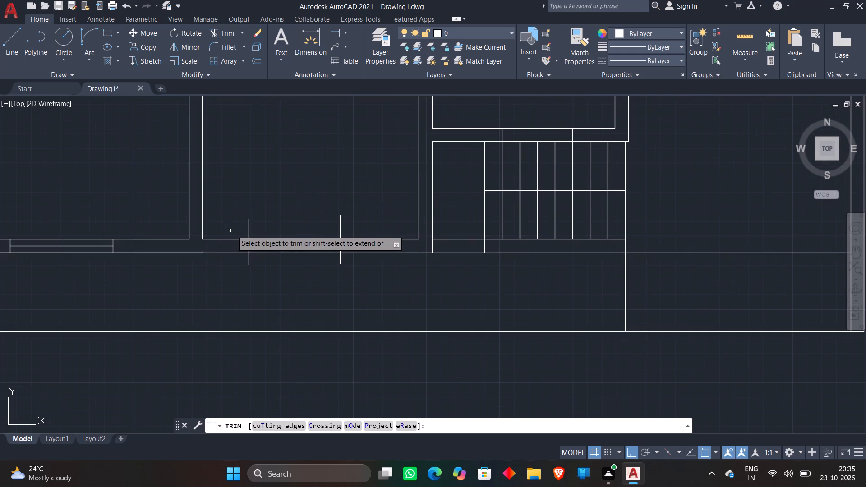
pyautogui.click(233, 226)
pyautogui.click(352, 218)
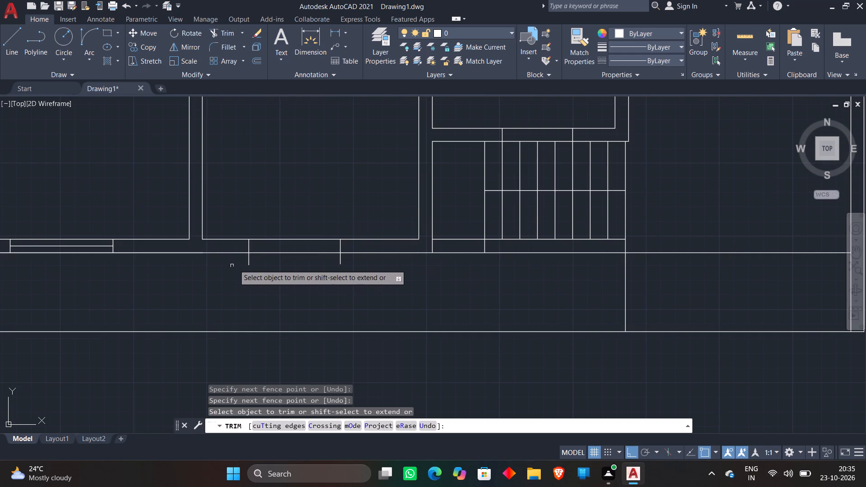
pyautogui.click(240, 261)
pyautogui.click(348, 261)
pyautogui.press('v')
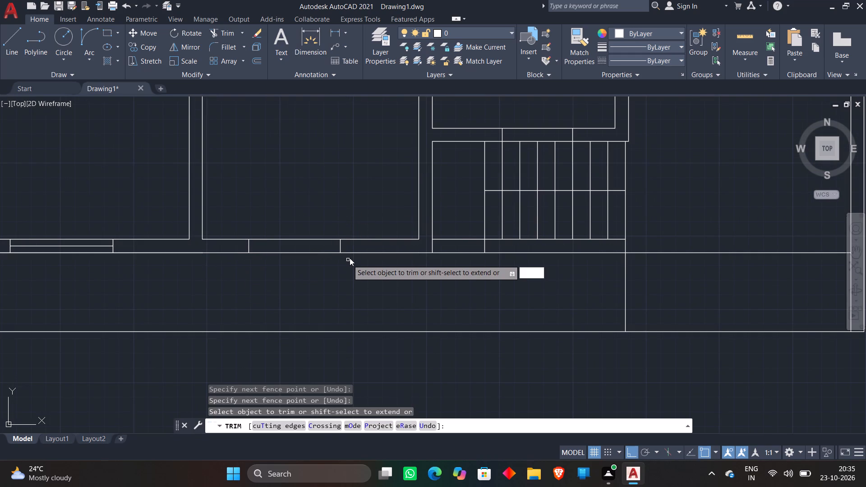
pyautogui.press('Escape')
pyautogui.press('Escape')
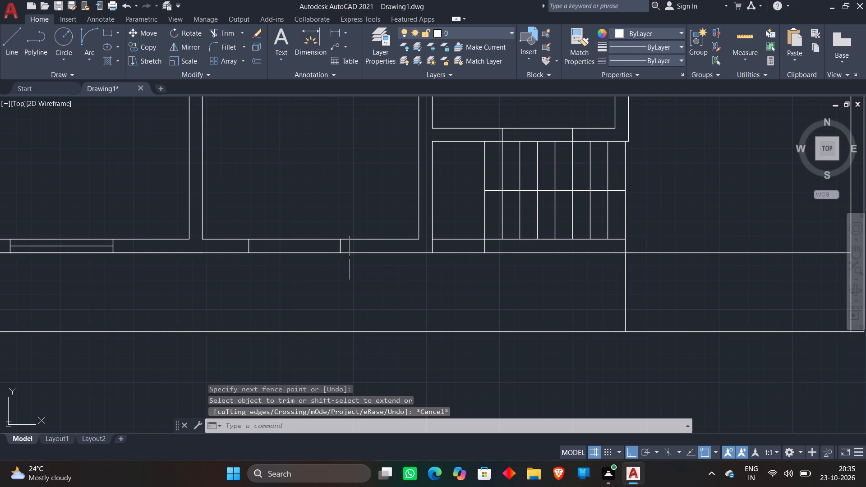
pyautogui.press('space')
pyautogui.scroll(3, 346, 245)
pyautogui.press('space')
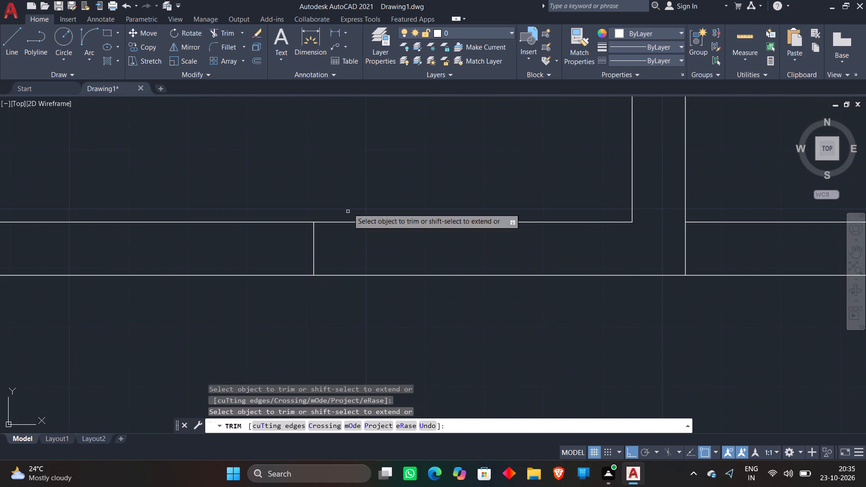
pyautogui.scroll(-3, 353, 184)
pyautogui.press('Escape')
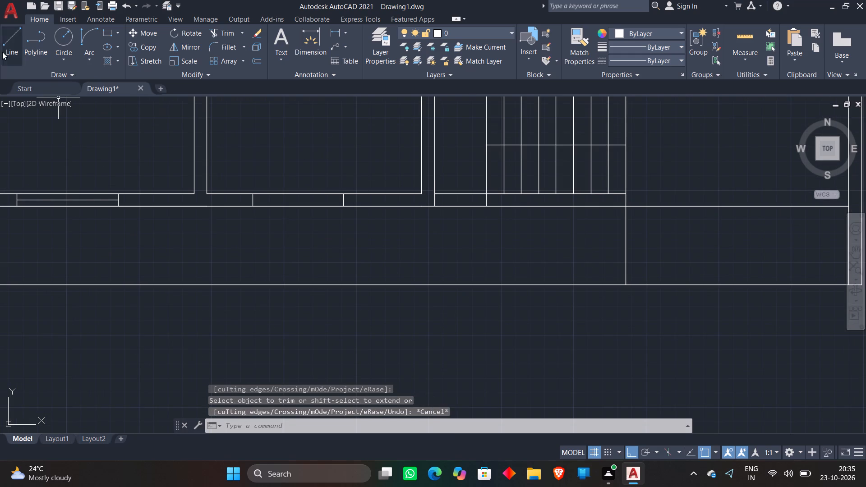
# Draw a horizontal window line midway through that room's bottom wall opening and extend it to the far jamb.
pyautogui.click(7, 42)
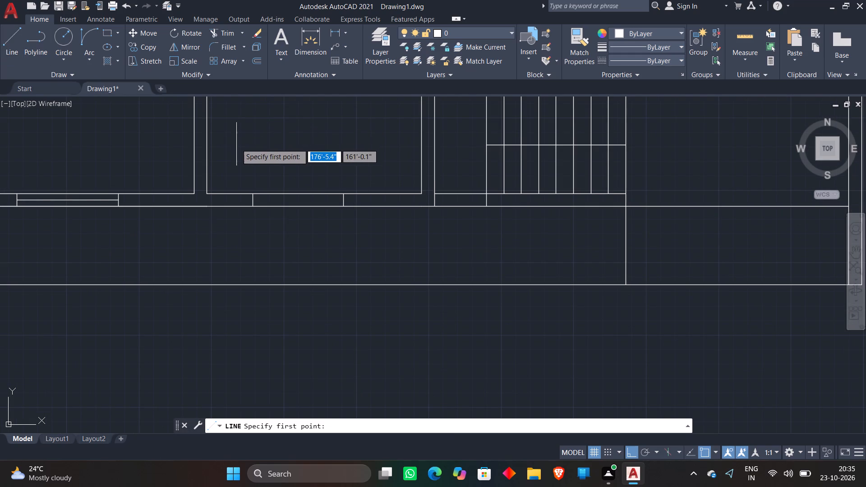
pyautogui.moveTo(237, 144); pyautogui.dragTo(264, 118, button='middle')
pyautogui.scroll(1, 304, 168)
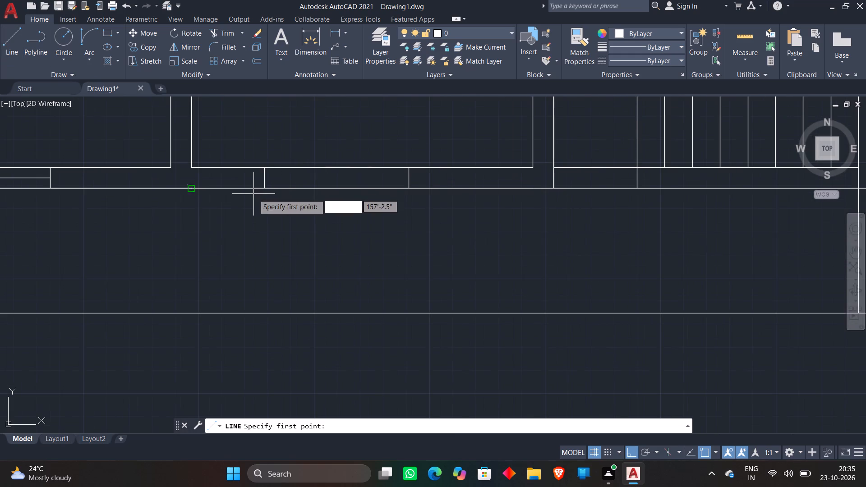
pyautogui.click(264, 180)
pyautogui.click(291, 182)
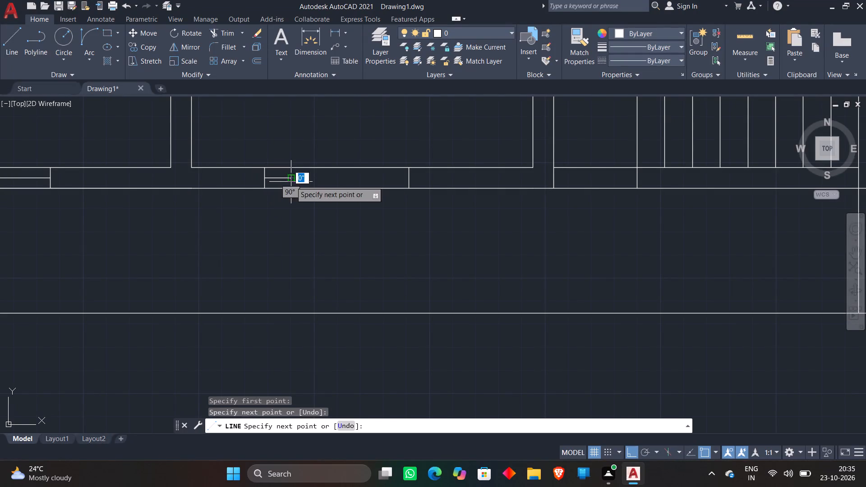
pyautogui.press('Escape')
pyautogui.write('EX')
pyautogui.press('space')
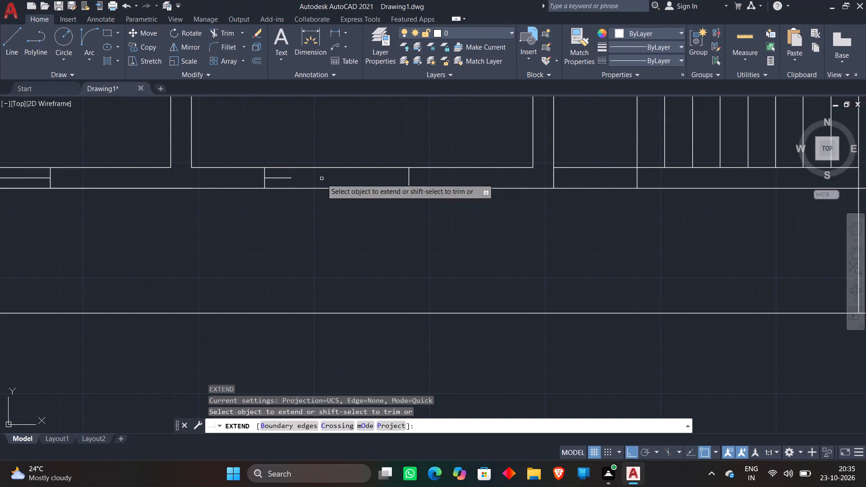
pyautogui.click(287, 179)
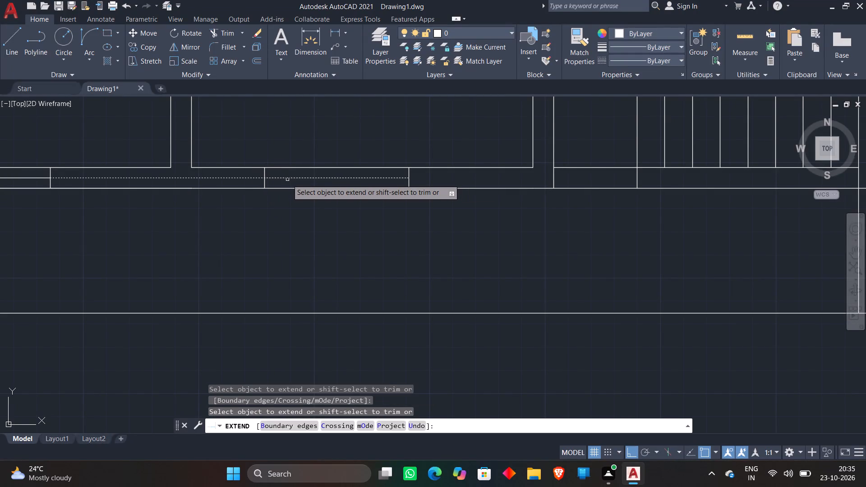
pyautogui.press('Escape')
# Offset the upper face line of the wall above the staircase 4.5" down into the wall thickness.
pyautogui.scroll(-4, 287, 179)
pyautogui.moveTo(313, 141); pyautogui.dragTo(192, 193, button='middle')
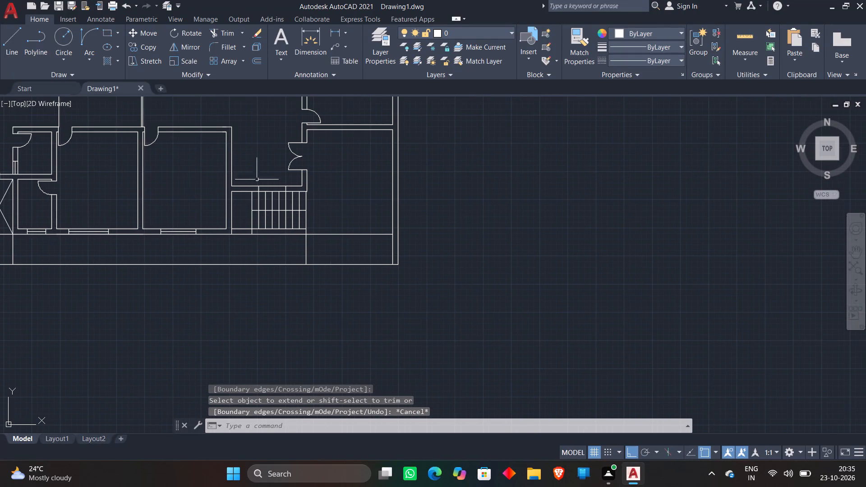
pyautogui.scroll(2, 268, 179)
pyautogui.moveTo(268, 179); pyautogui.dragTo(268, 166, button='middle')
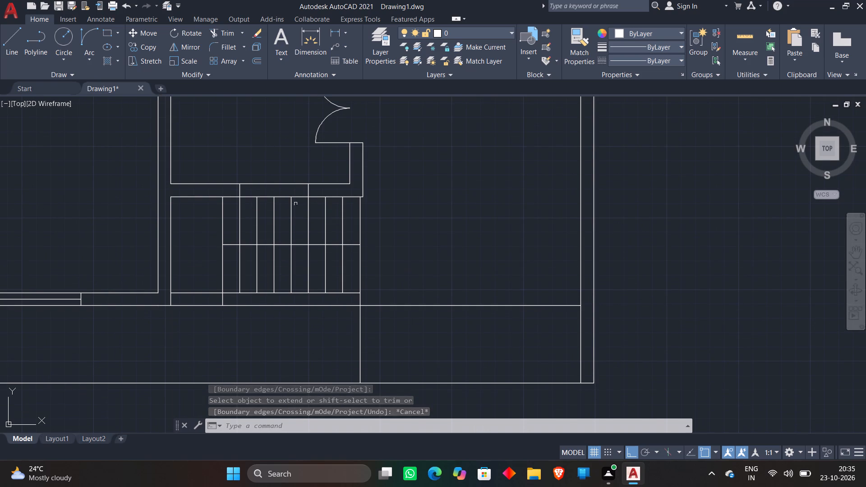
pyautogui.scroll(1, 278, 188)
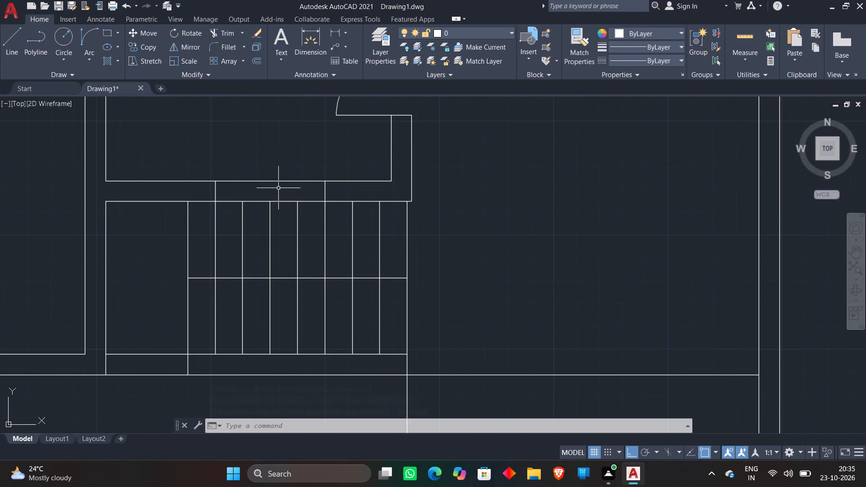
pyautogui.scroll(1, 278, 188)
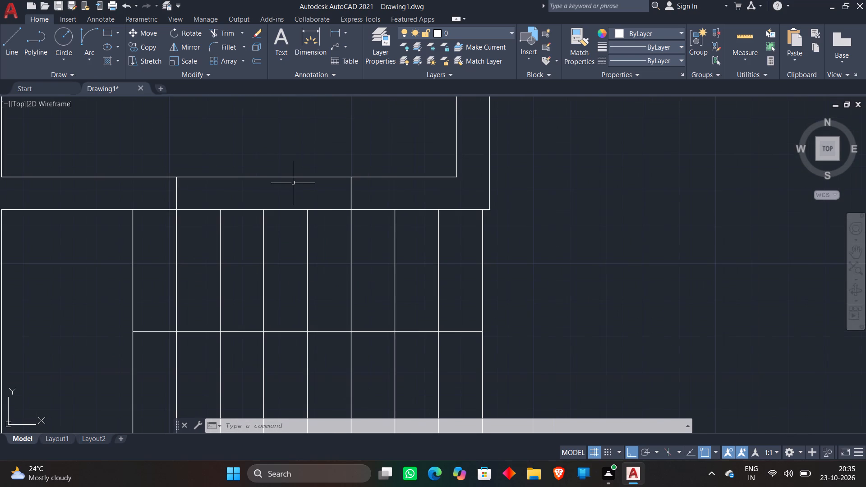
pyautogui.click(11, 43)
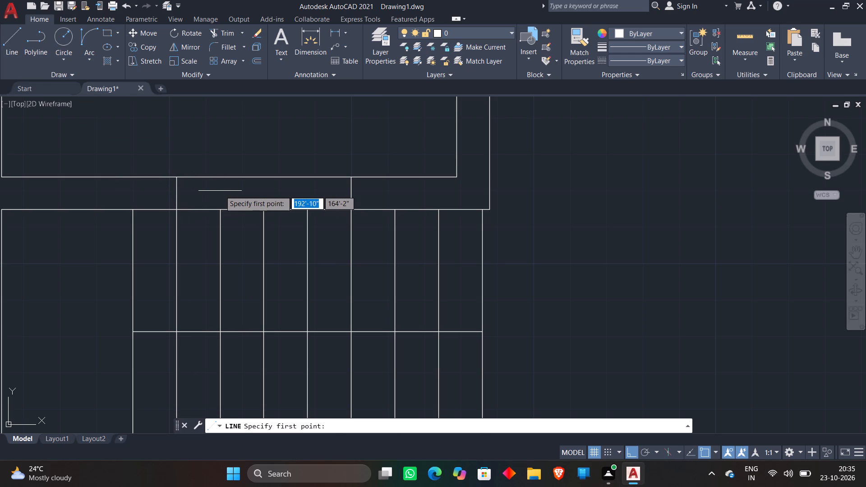
pyautogui.press('Escape')
pyautogui.scroll(-2, 220, 138)
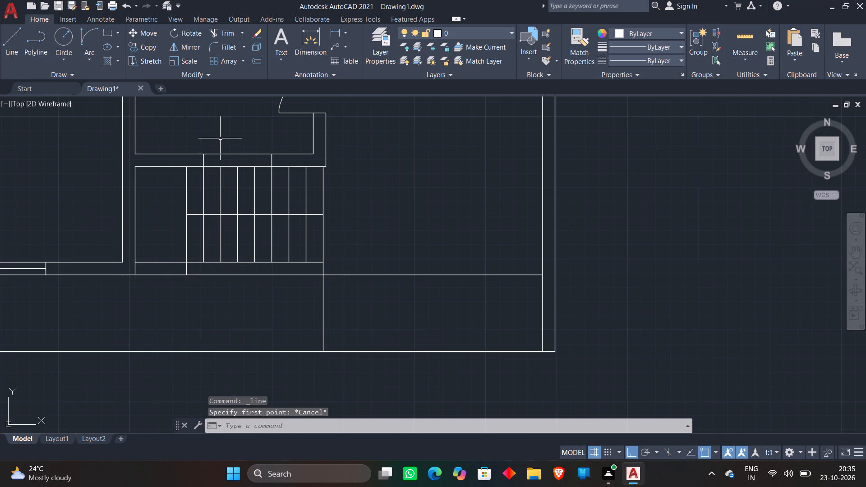
pyautogui.press('o')
pyautogui.press('Return')
pyautogui.write('4.5"')
pyautogui.press('Return')
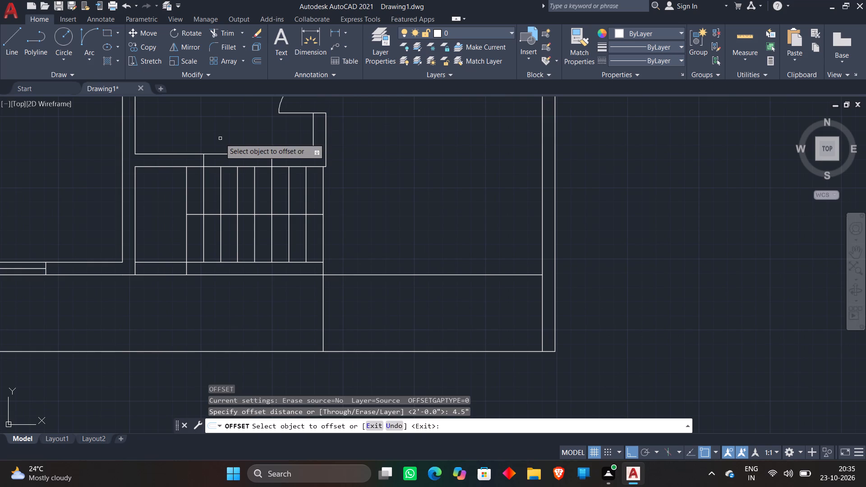
pyautogui.scroll(1, 253, 162)
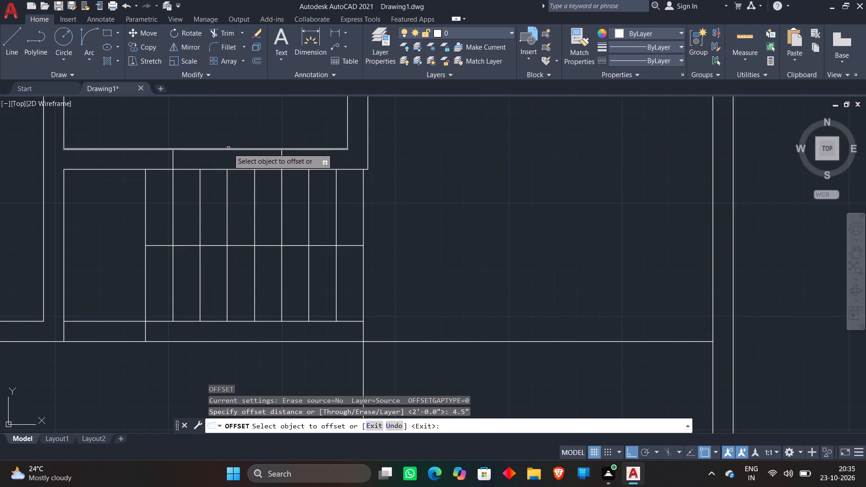
pyautogui.click(228, 149)
pyautogui.click(225, 164)
pyautogui.press('Escape')
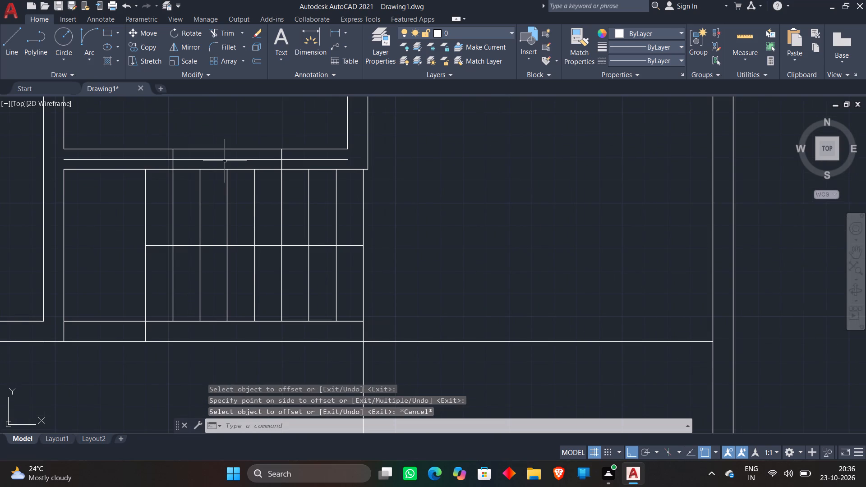
# Trim the offset line outside both jambs of the window opening above the staircase.
pyautogui.write('TR')
pyautogui.press('space')
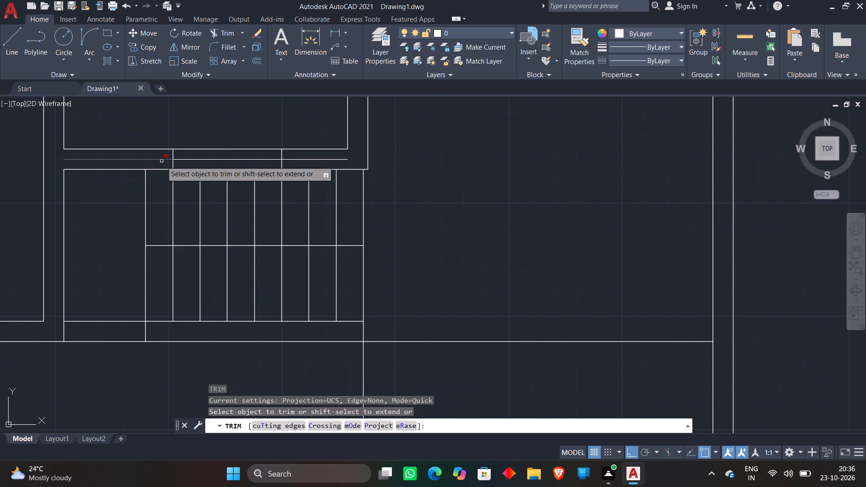
pyautogui.click(161, 161)
pyautogui.click(295, 159)
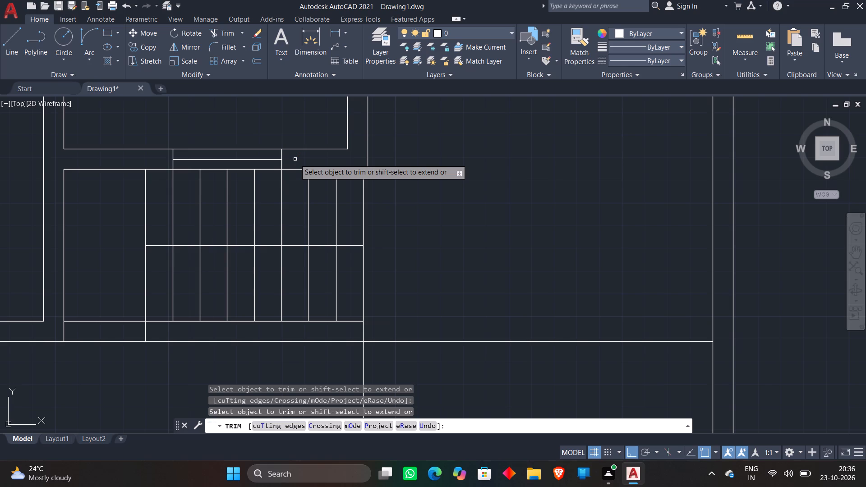
pyautogui.press('Escape')
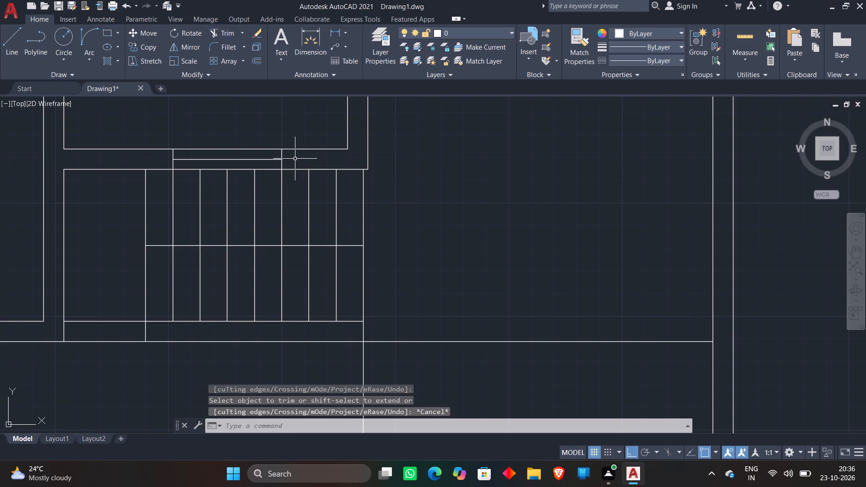
# Offset the inner face line of the wall below the staircase 4.5" down into the wall thickness.
pyautogui.scroll(-4, 295, 159)
pyautogui.scroll(2, 287, 177)
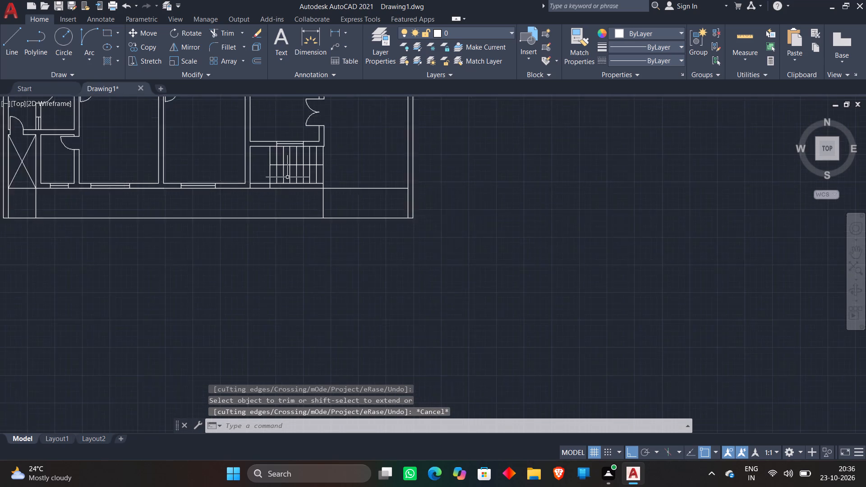
pyautogui.scroll(1, 287, 177)
pyautogui.scroll(1, 223, 178)
pyautogui.press('o')
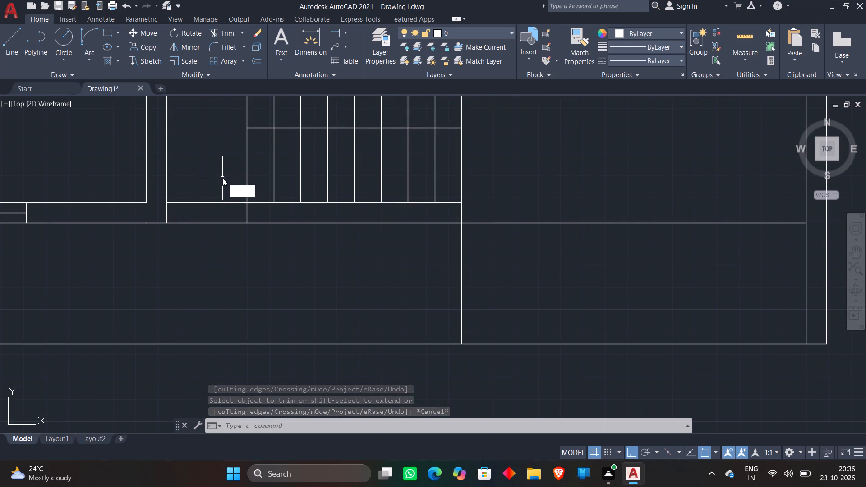
pyautogui.press('Return')
pyautogui.write('4.5"')
pyautogui.press('Return')
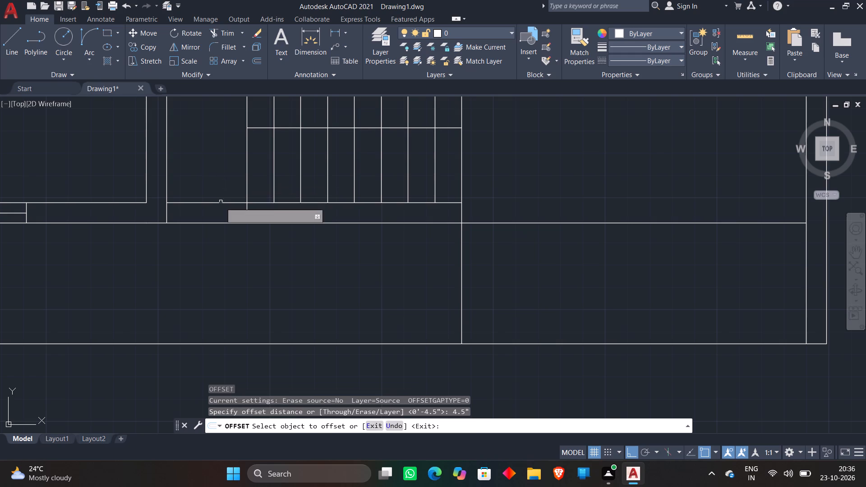
pyautogui.click(216, 205)
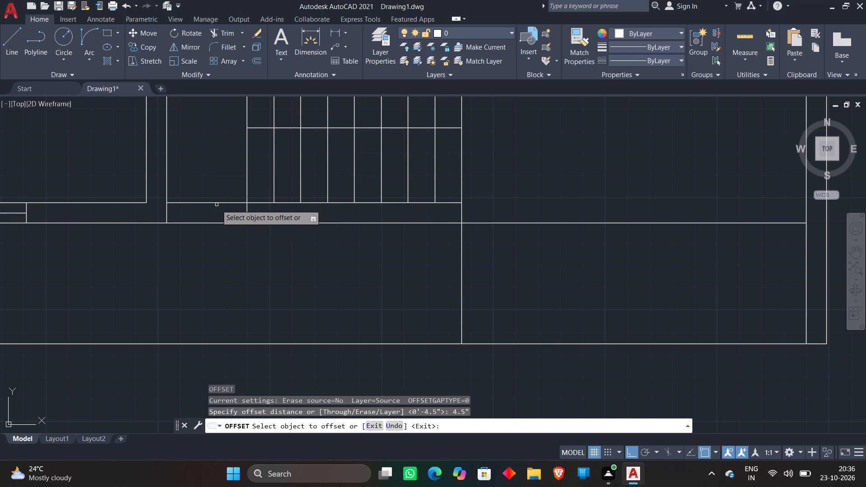
pyautogui.click(218, 202)
pyautogui.click(208, 258)
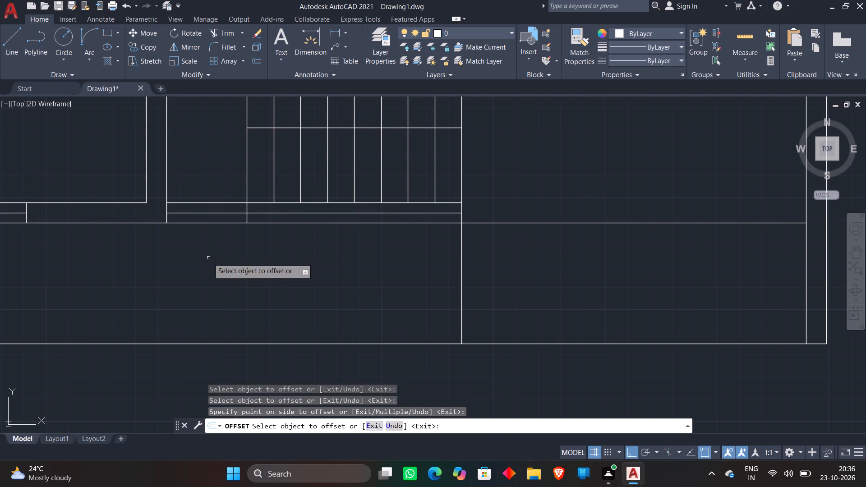
pyautogui.press('Escape')
# Trim the offset line beneath the stair treads so it spans only the window opening at the landing.
pyautogui.press('t')
pyautogui.write('R')
pyautogui.press('space')
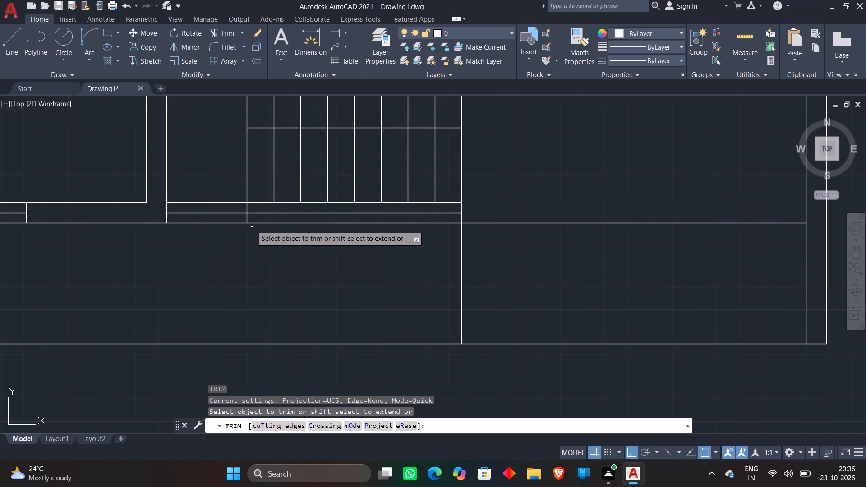
pyautogui.click(258, 214)
pyautogui.press('Escape')
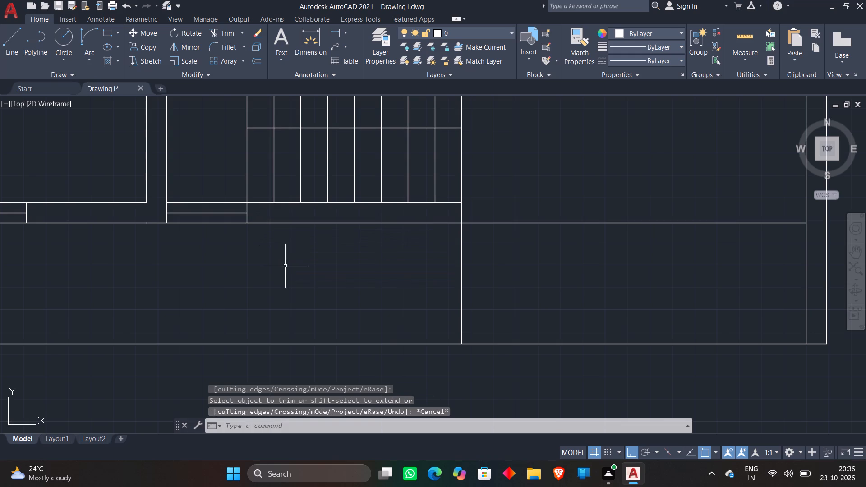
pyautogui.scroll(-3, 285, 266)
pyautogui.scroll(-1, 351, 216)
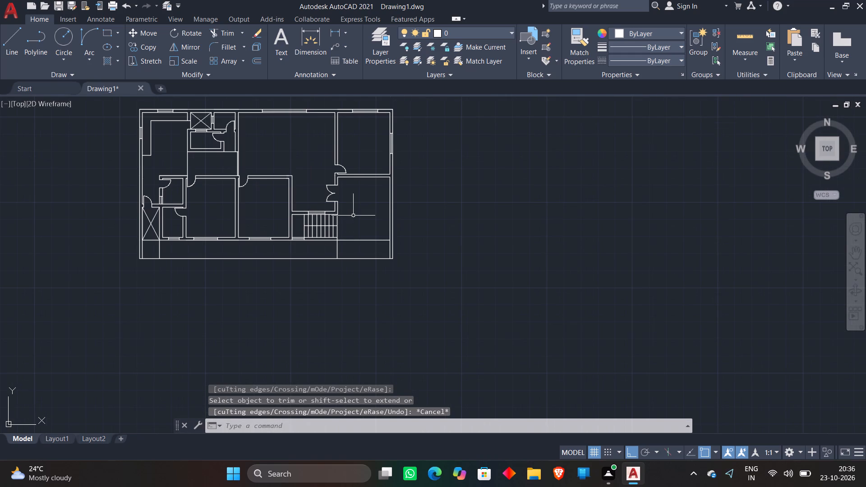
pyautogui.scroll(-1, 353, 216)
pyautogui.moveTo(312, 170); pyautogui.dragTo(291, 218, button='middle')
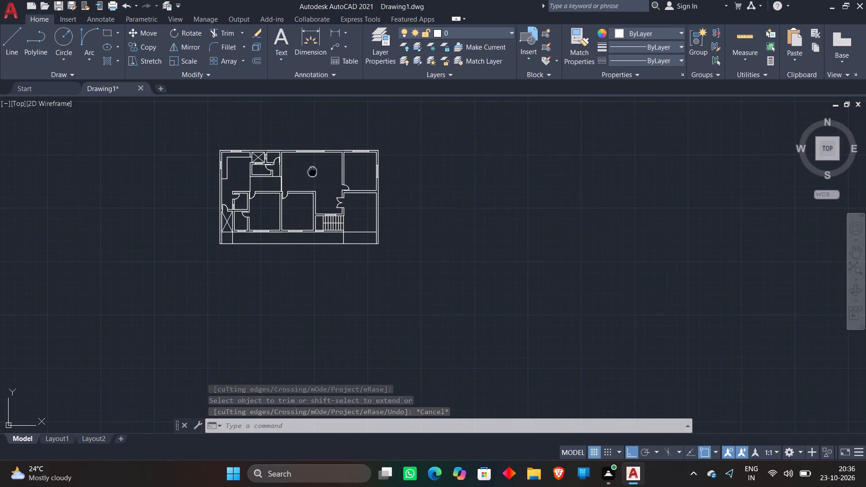
# Insert the Toilet - top block from DesignCenter's House Designer.dwg at scale 1 in the empty space right of the floor plan.
pyautogui.moveTo(291, 218); pyautogui.dragTo(290, 222, button='middle')
pyautogui.scroll(2, 307, 229)
pyautogui.scroll(-2, 323, 216)
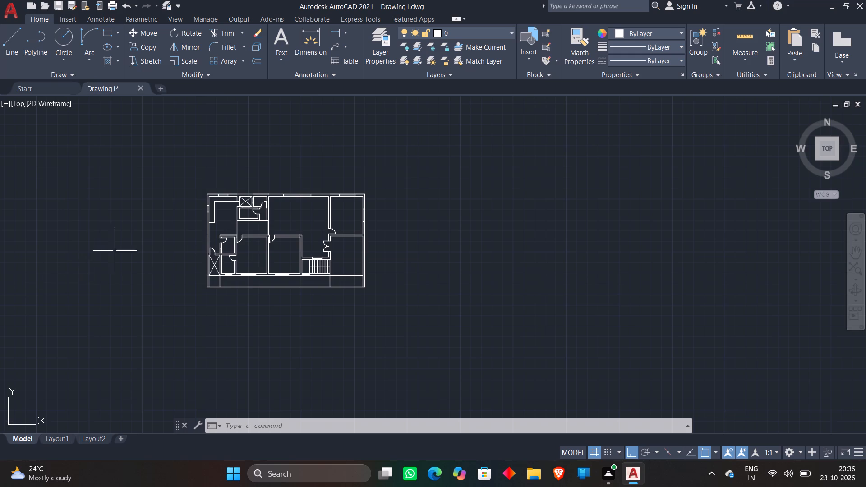
pyautogui.scroll(2, 195, 214)
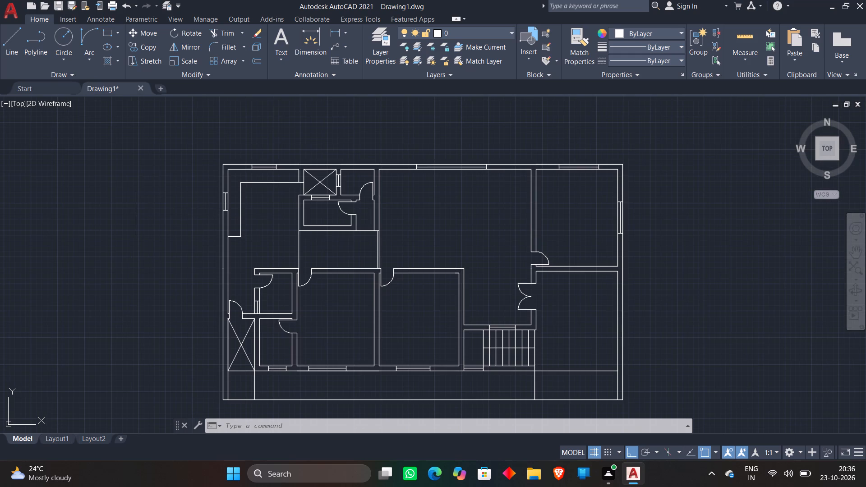
pyautogui.write('DC')
pyautogui.press('space')
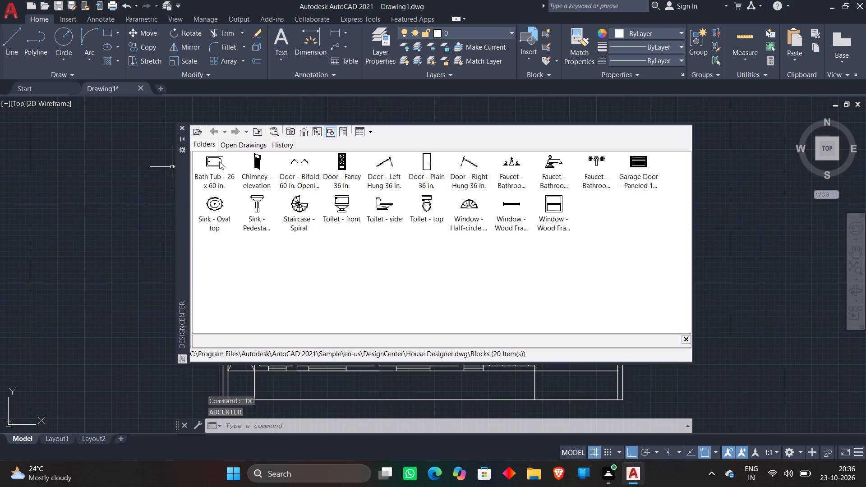
pyautogui.click(305, 134)
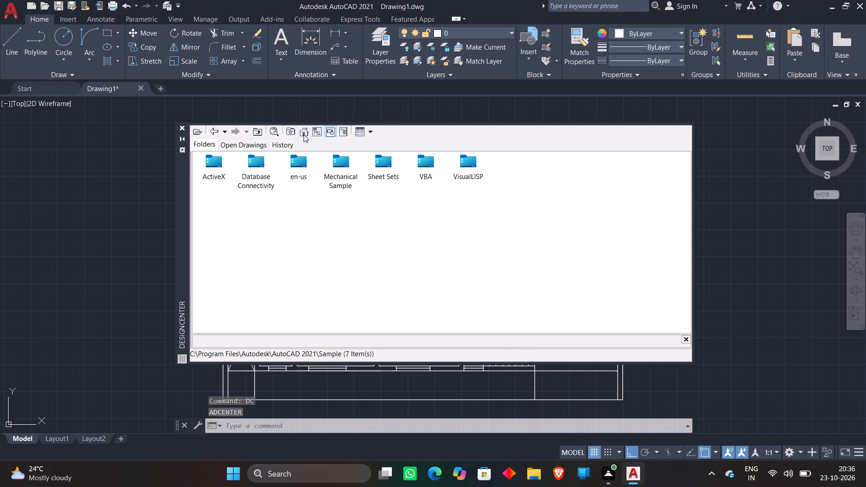
pyautogui.doubleClick(298, 156)
pyautogui.doubleClick(216, 156)
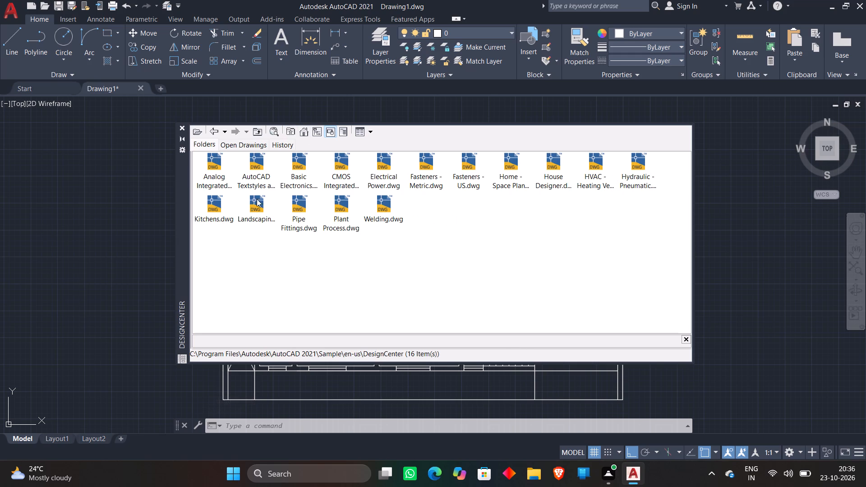
pyautogui.doubleClick(550, 161)
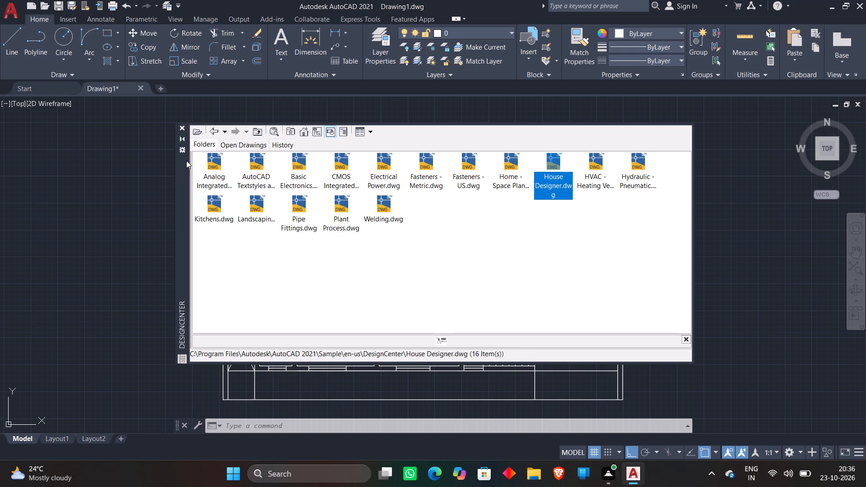
pyautogui.doubleClick(219, 157)
pyautogui.doubleClick(424, 209)
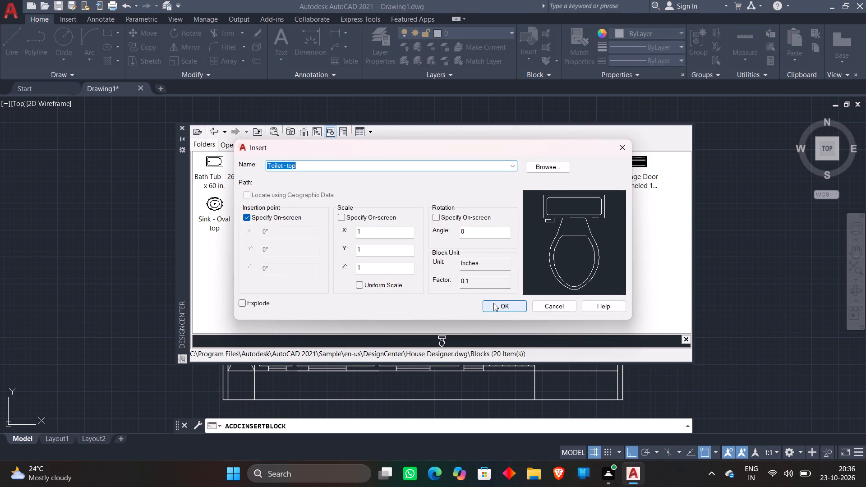
pyautogui.click(493, 303)
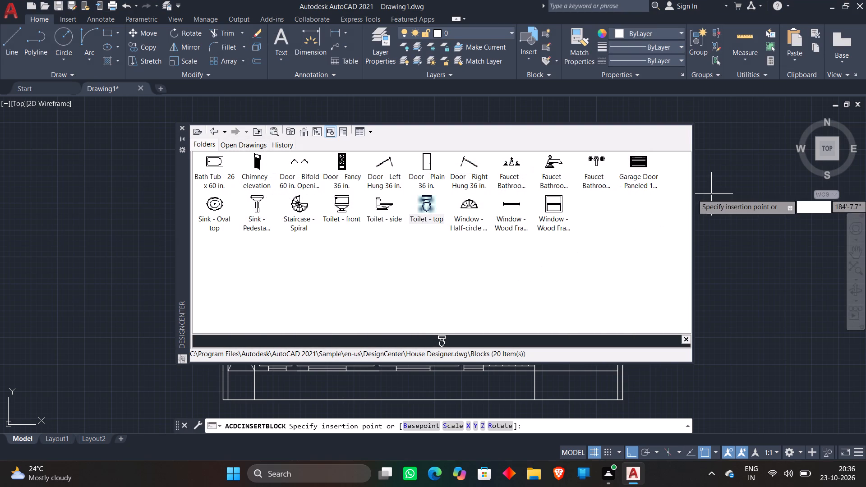
pyautogui.click(712, 193)
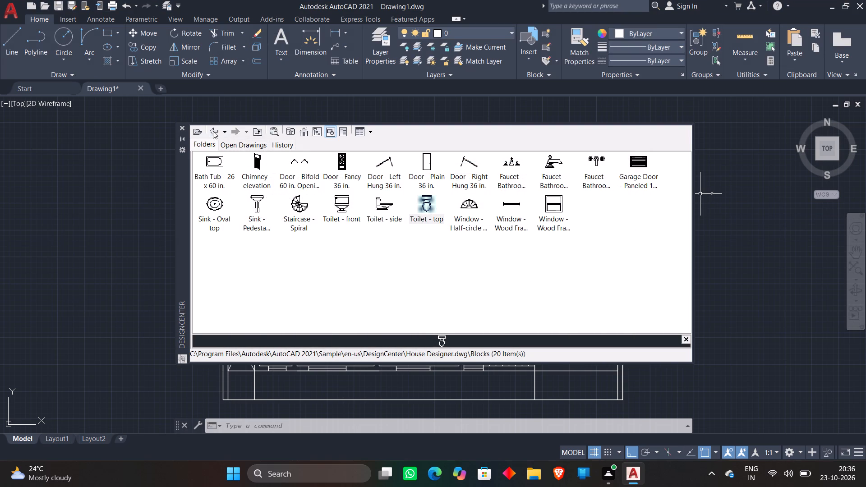
# Insert the Bed - Queen block from Home - Space Planner.dwg at scale 1 in the empty space right of the plan.
pyautogui.click(213, 130)
pyautogui.click(216, 165)
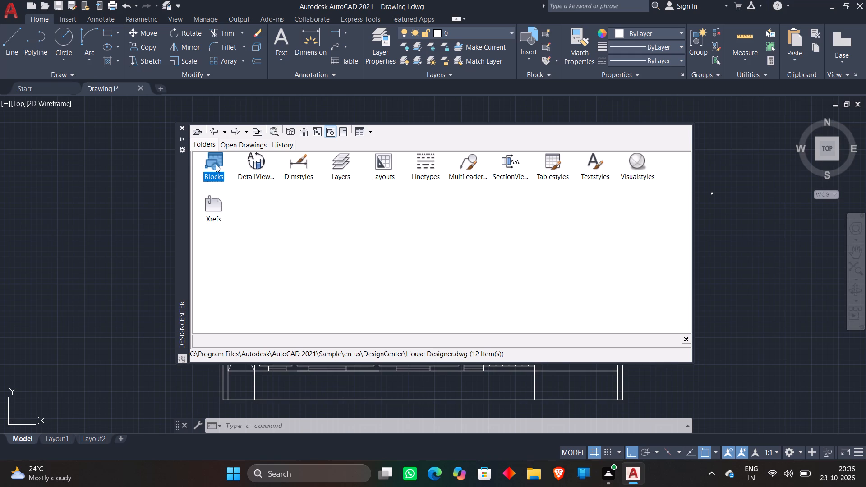
pyautogui.doubleClick(216, 164)
pyautogui.doubleClick(216, 128)
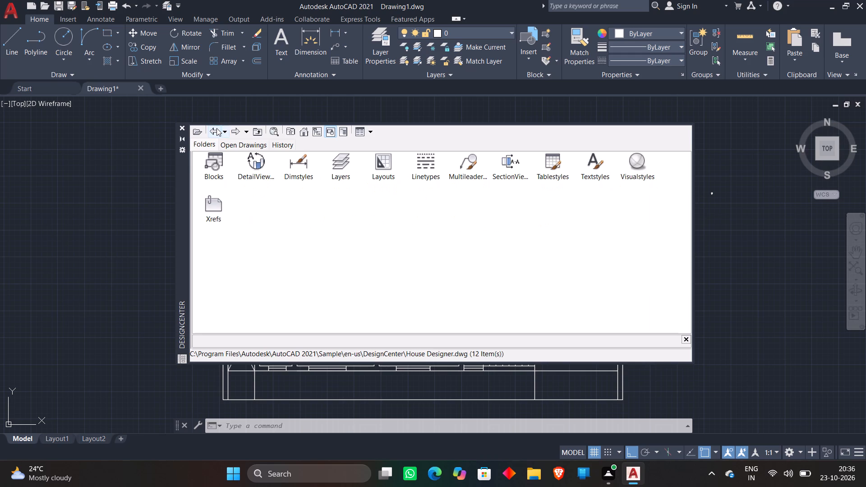
pyautogui.click(214, 132)
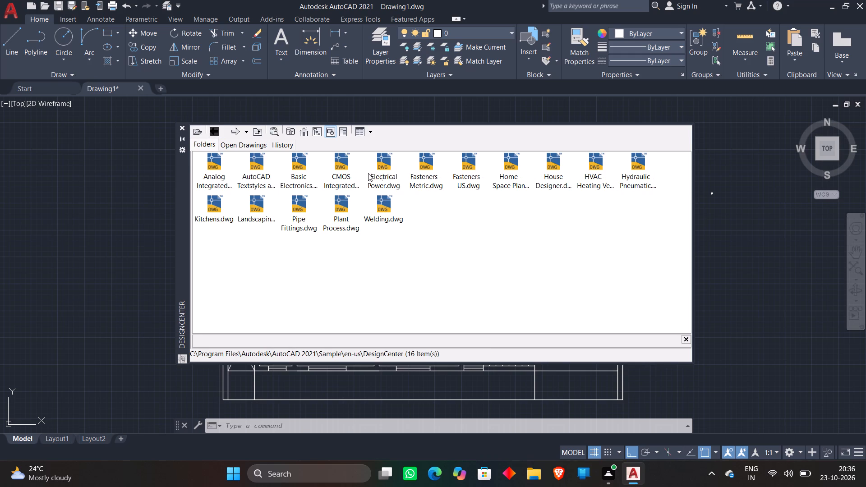
pyautogui.doubleClick(510, 165)
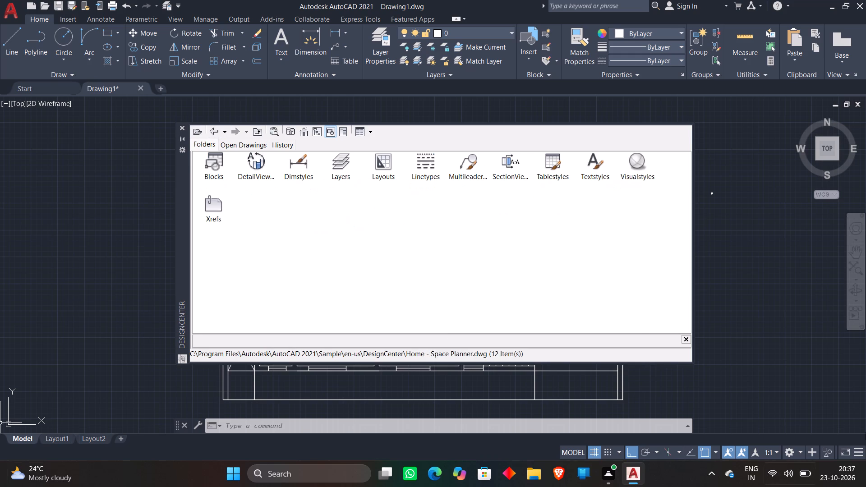
pyautogui.doubleClick(213, 159)
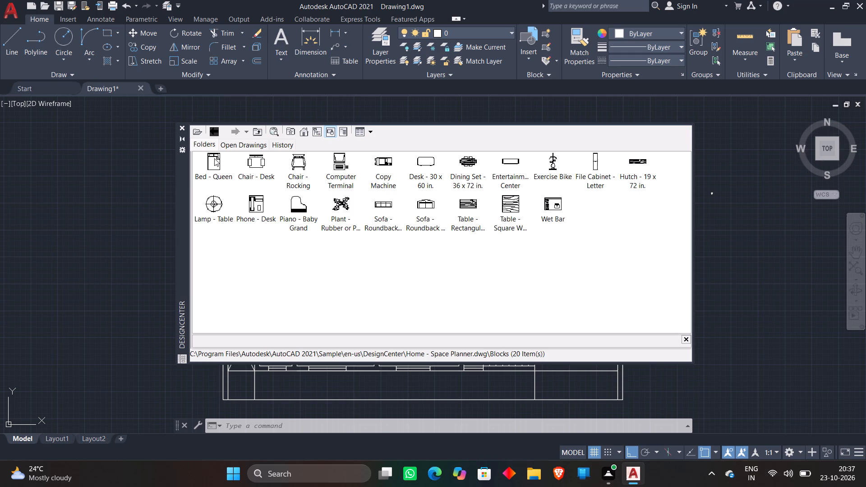
pyautogui.doubleClick(210, 162)
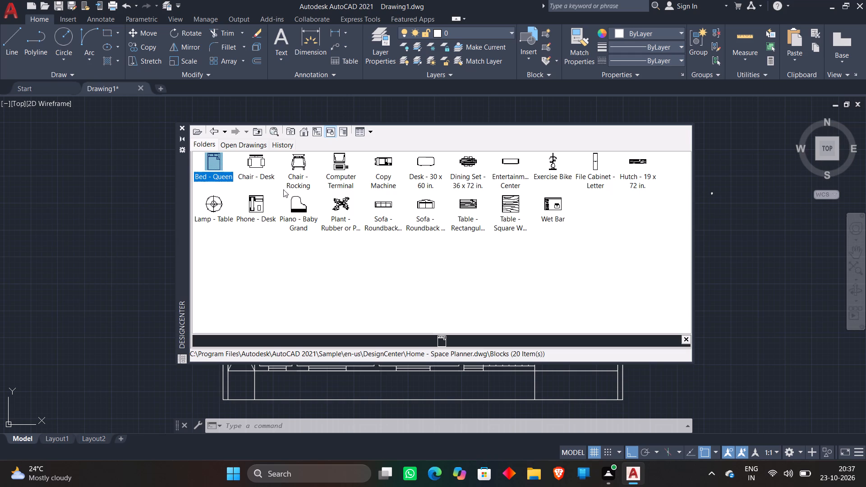
pyautogui.doubleClick(206, 163)
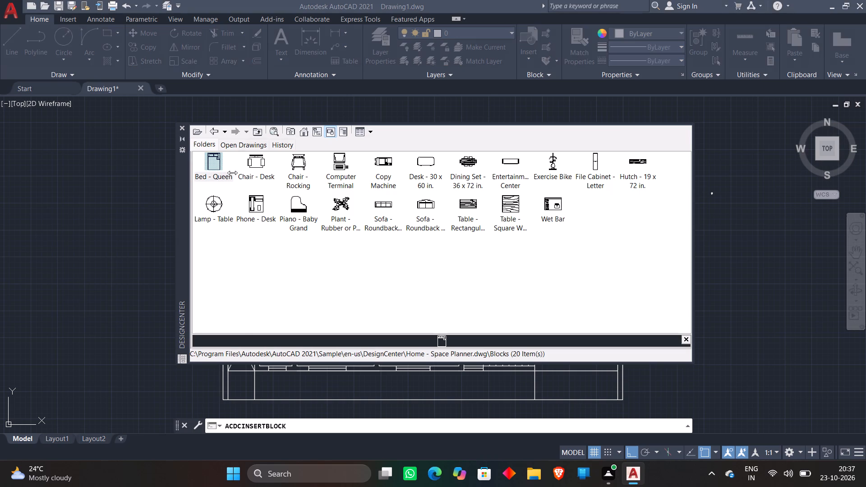
pyautogui.click(499, 307)
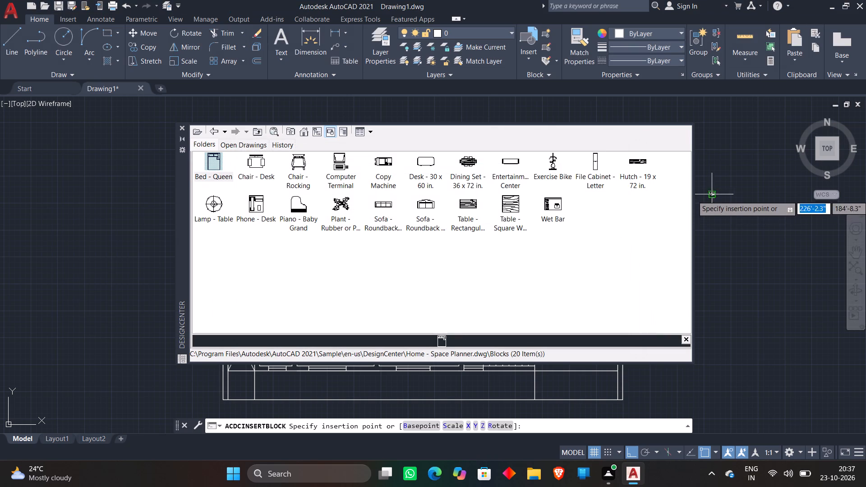
pyautogui.click(719, 171)
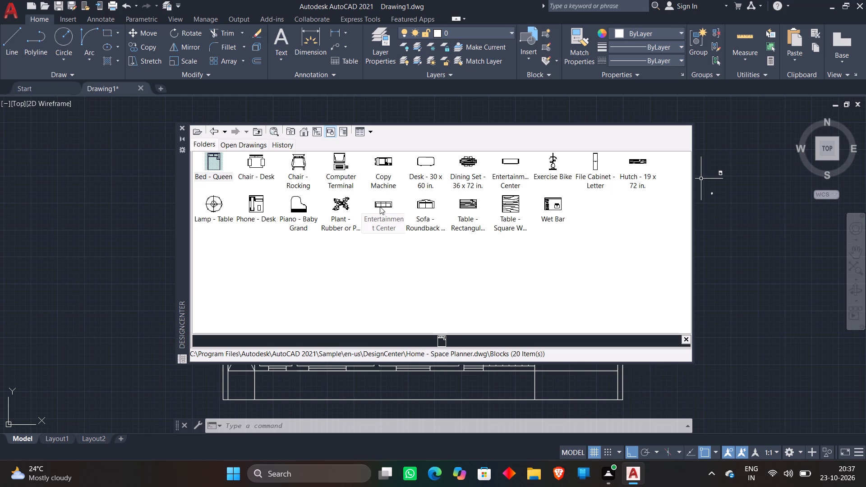
# Insert the Sofa - Roundback 7 ft and Sofa - Roundback Loveseat 5 ft blocks near the bed block outside the plan.
pyautogui.doubleClick(380, 204)
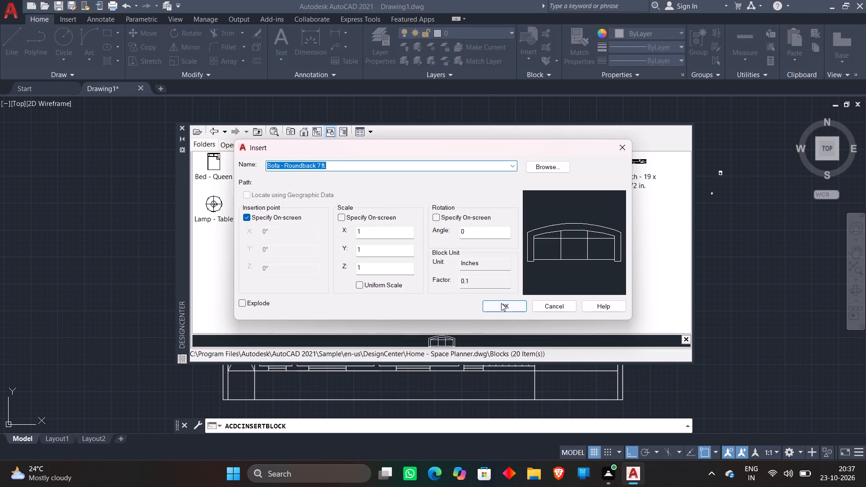
pyautogui.click(501, 303)
pyautogui.click(731, 194)
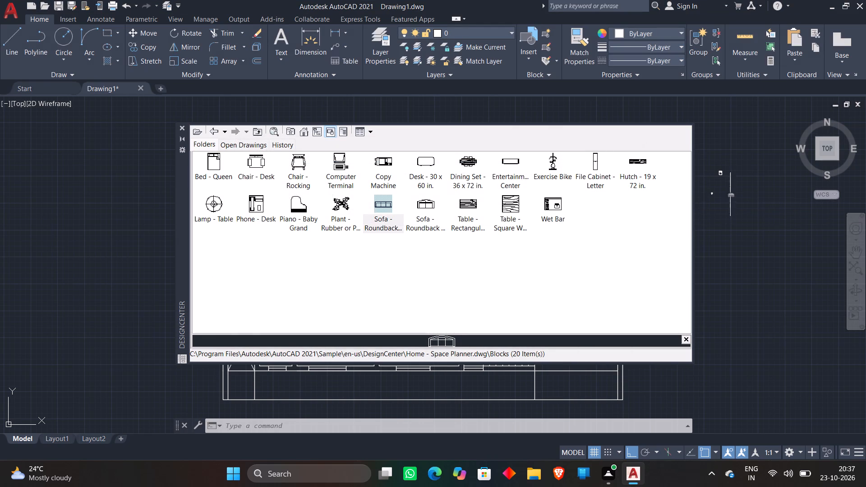
pyautogui.doubleClick(428, 208)
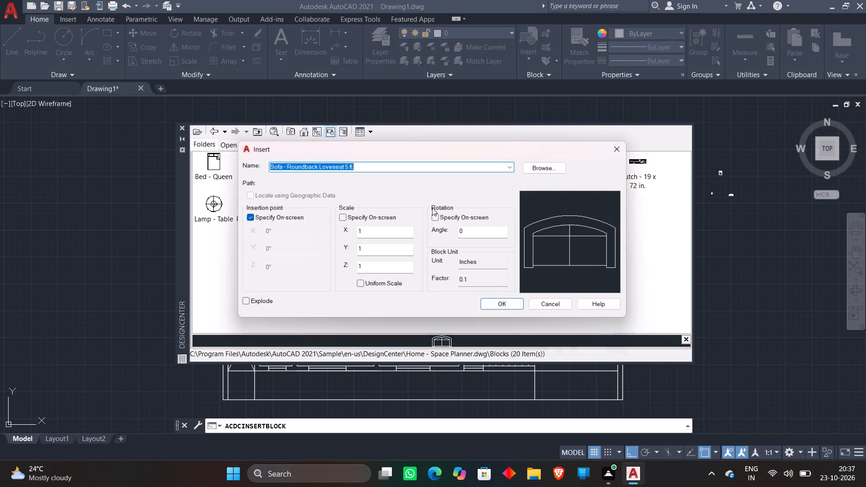
pyautogui.click(514, 306)
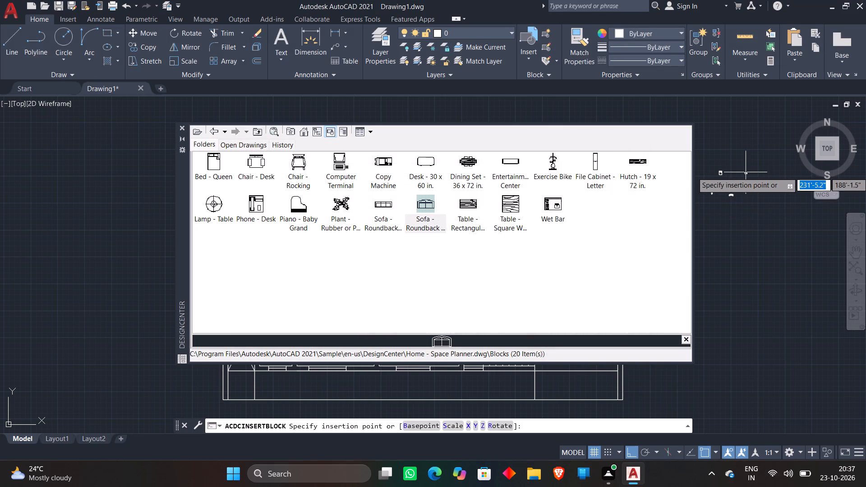
pyautogui.click(746, 172)
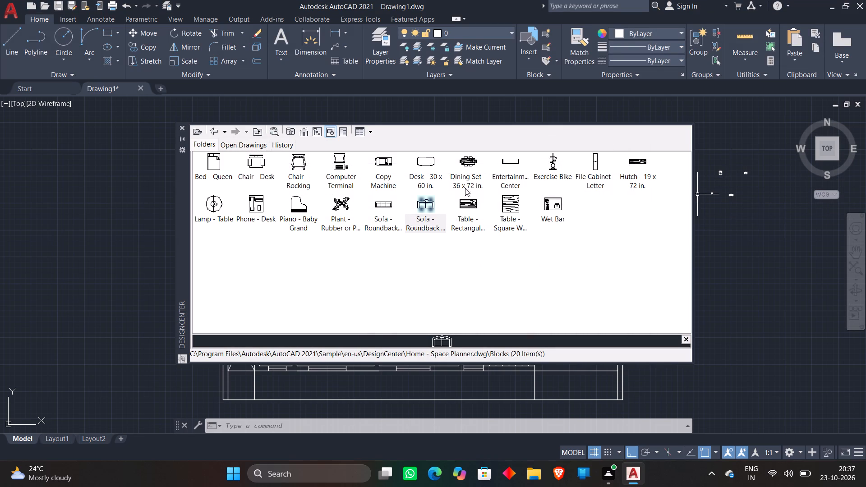
# Insert the Dining Set - 36 x 72 in. and rectangular table blocks beside the other furniture, and close DesignCenter.
pyautogui.doubleClick(473, 165)
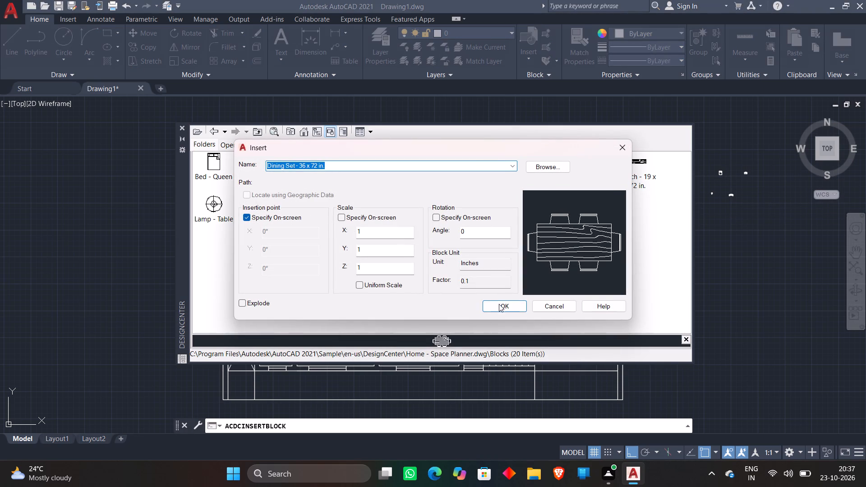
pyautogui.click(499, 305)
pyautogui.click(761, 216)
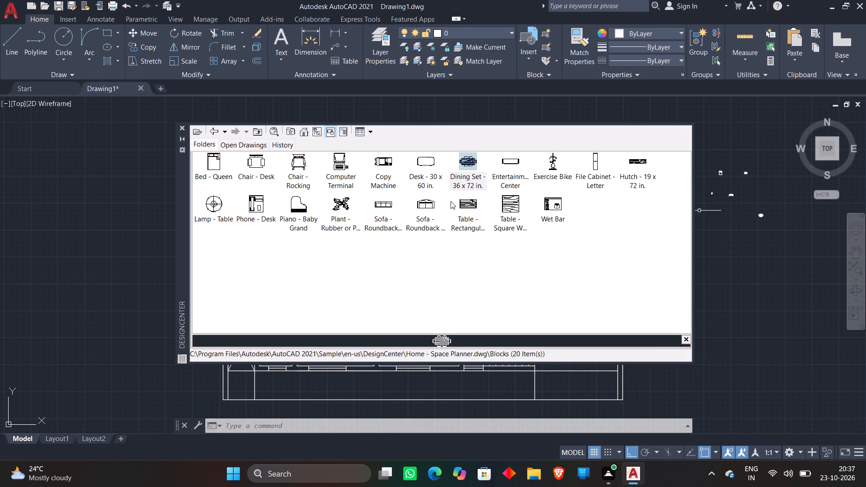
pyautogui.doubleClick(464, 207)
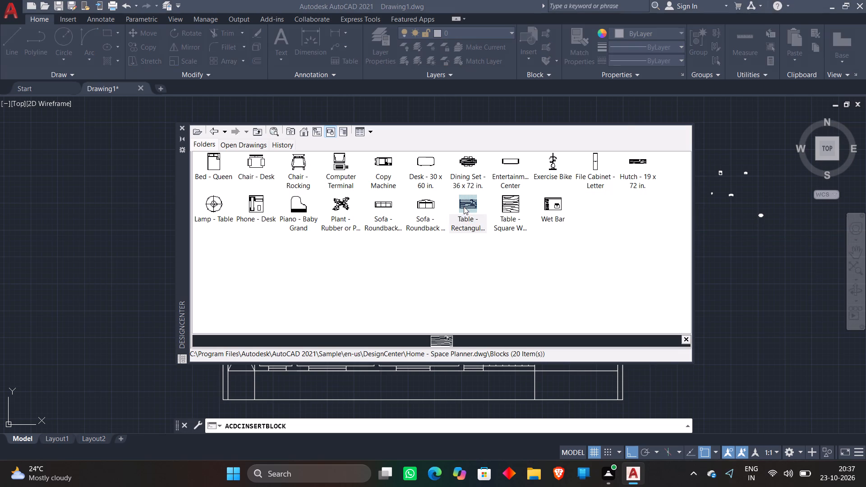
pyautogui.click(491, 306)
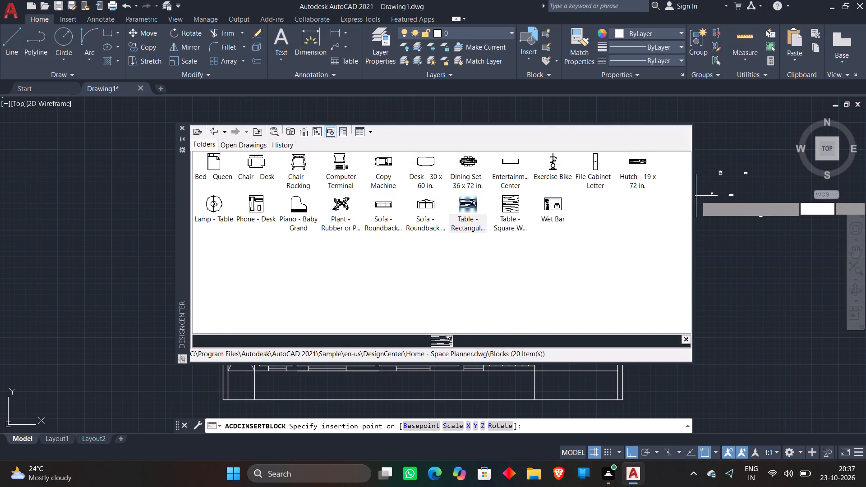
pyautogui.click(750, 185)
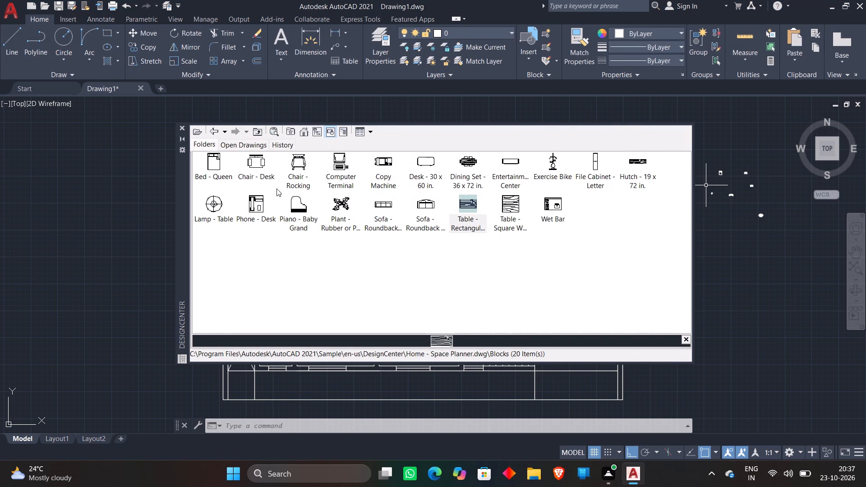
pyautogui.click(183, 130)
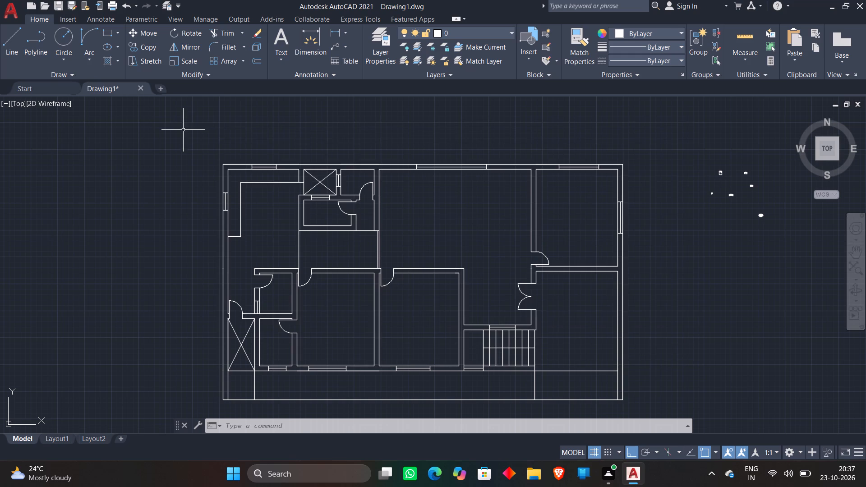
# Move the small bed block from outside the plan into the lower bedroom beside the small bath room.
pyautogui.scroll(-1, 386, 165)
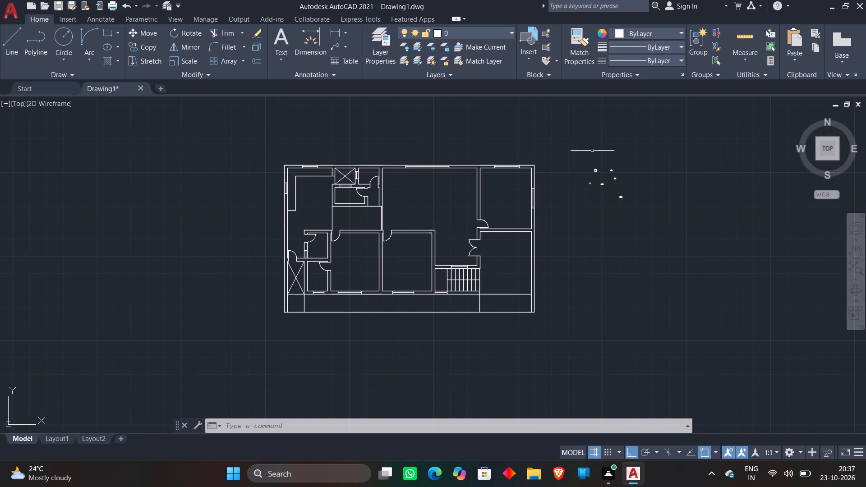
pyautogui.scroll(2, 603, 160)
pyautogui.click(560, 170)
pyautogui.click(592, 198)
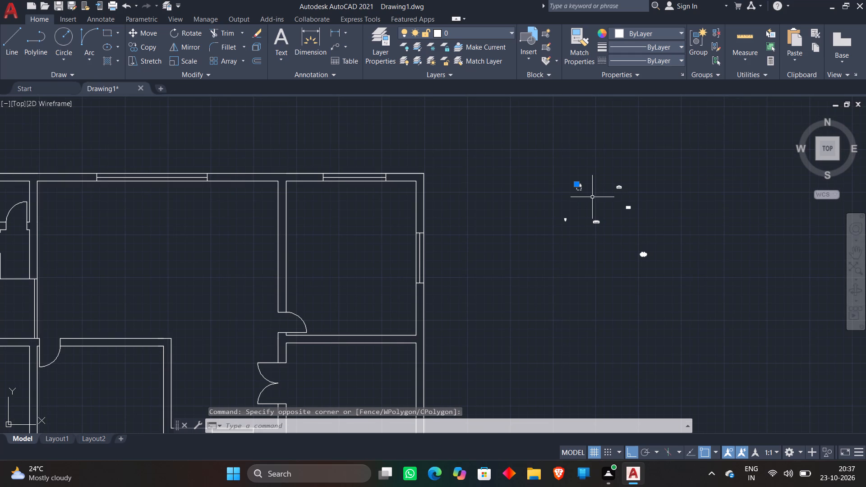
pyautogui.press('m')
pyautogui.press('space')
pyautogui.click(581, 184)
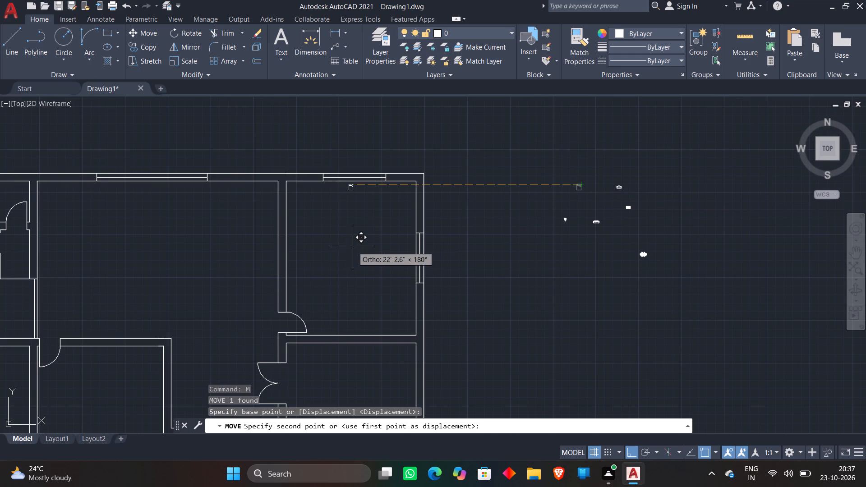
pyautogui.moveTo(352, 246); pyautogui.dragTo(451, 165, button='middle')
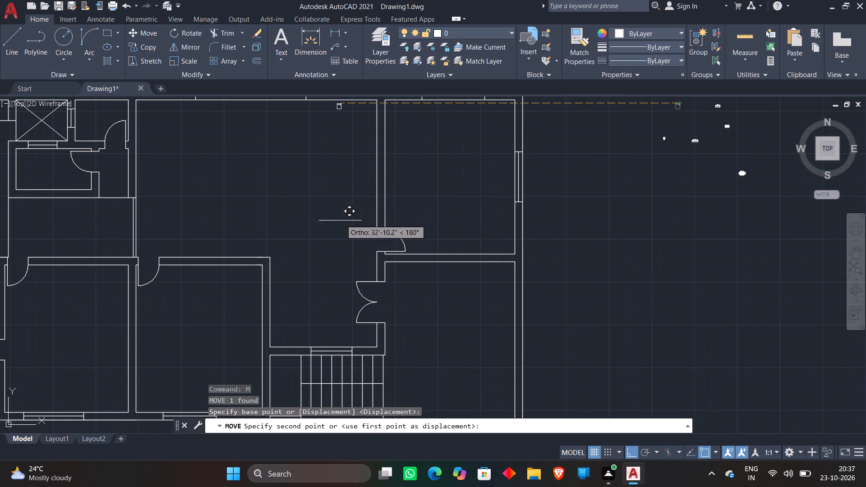
pyautogui.press('F8')
pyautogui.scroll(-1, 301, 230)
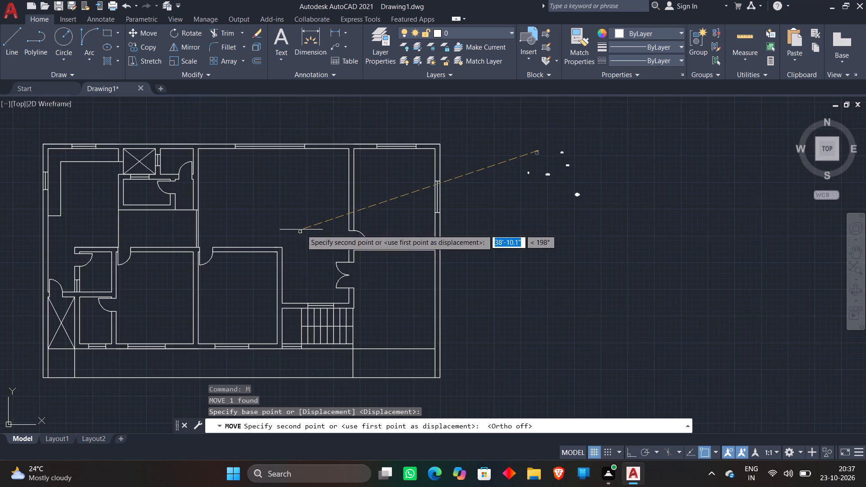
pyautogui.moveTo(301, 230); pyautogui.dragTo(399, 144, button='middle')
pyautogui.scroll(2, 279, 193)
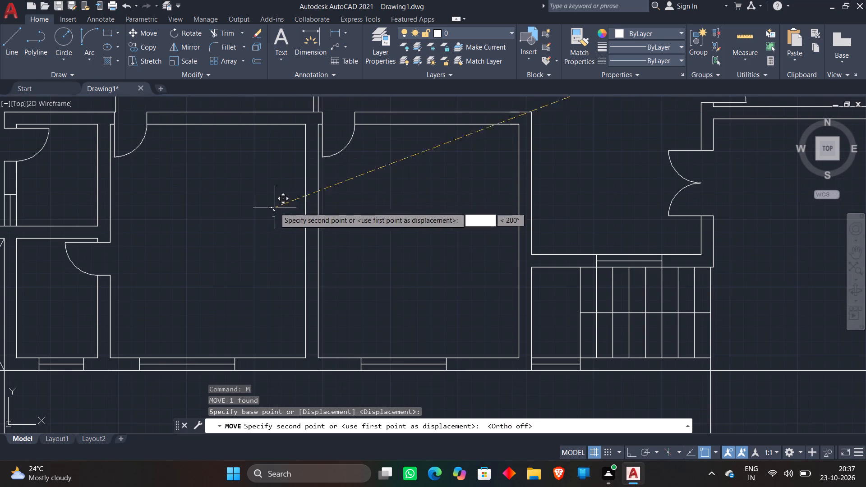
pyautogui.click(244, 247)
# Scale the bed block up freehand to a realistic size for the bedroom, using a base point beside it.
pyautogui.click(258, 276)
pyautogui.click(171, 200)
pyautogui.rightClick(231, 203)
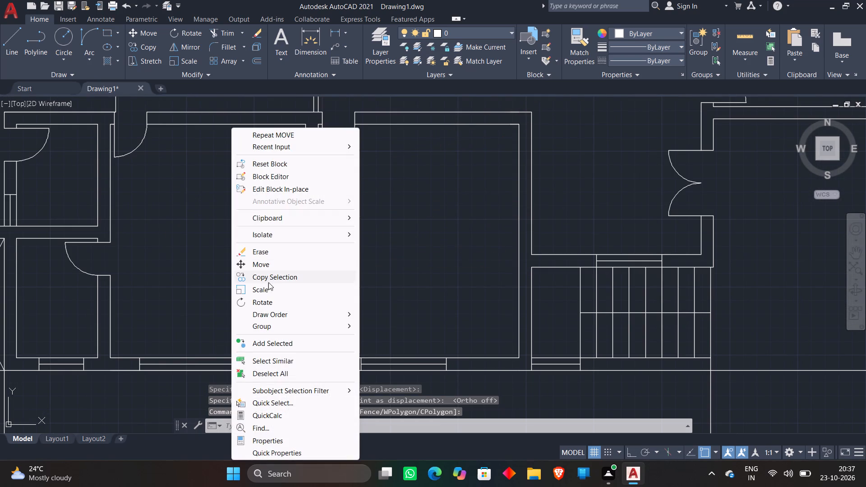
pyautogui.click(263, 289)
pyautogui.click(216, 221)
pyautogui.scroll(-2, 279, 170)
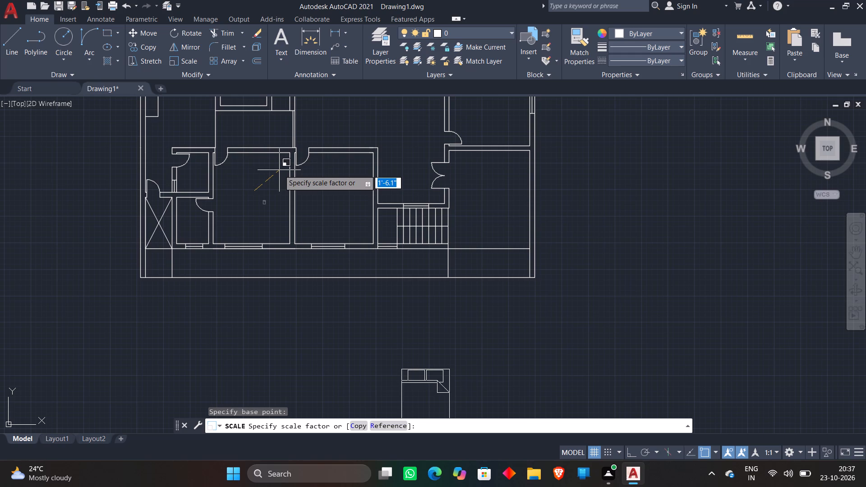
pyautogui.click(273, 174)
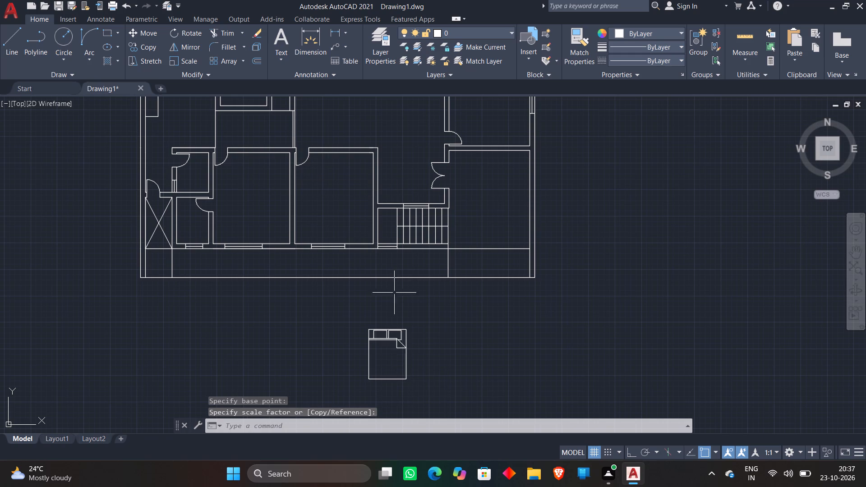
# Move the enlarged bed from below the plan back into the lower-left bedroom.
pyautogui.click(430, 385)
pyautogui.click(327, 302)
pyautogui.press('m')
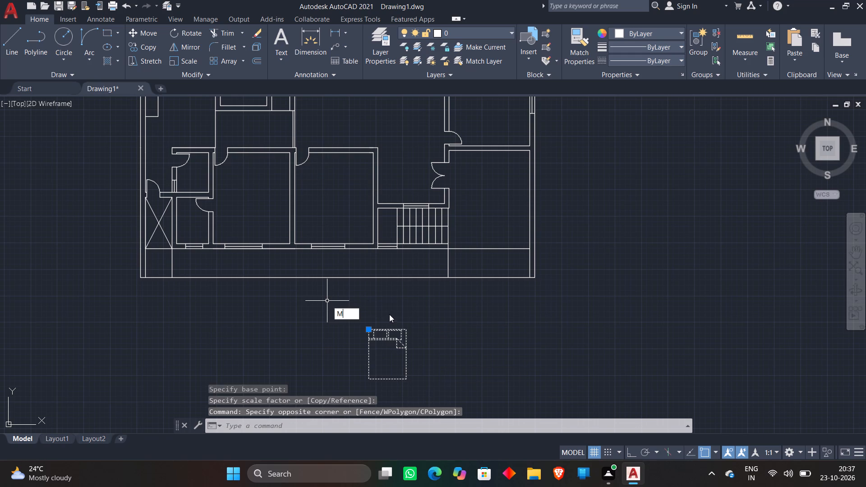
pyautogui.press('space')
pyautogui.click(378, 348)
pyautogui.scroll(2, 263, 198)
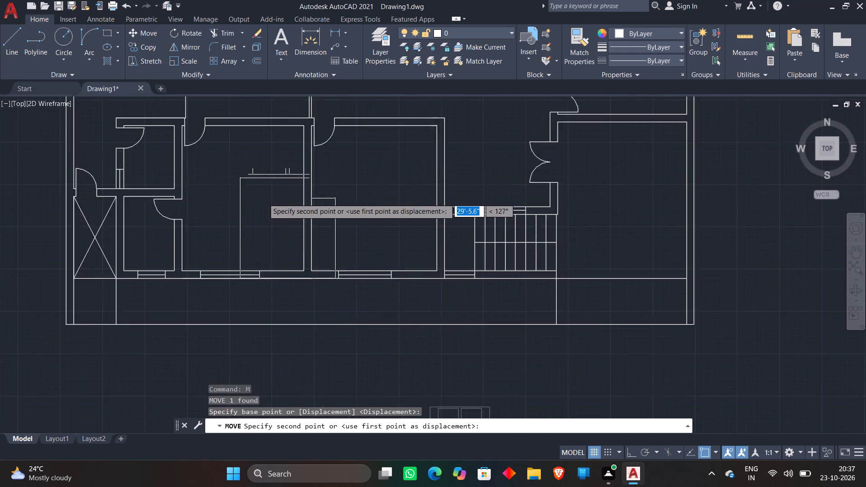
pyautogui.click(232, 186)
# Rotate the bed in the lower-left bedroom 180° so its pillows face the exterior window wall.
pyautogui.click(292, 283)
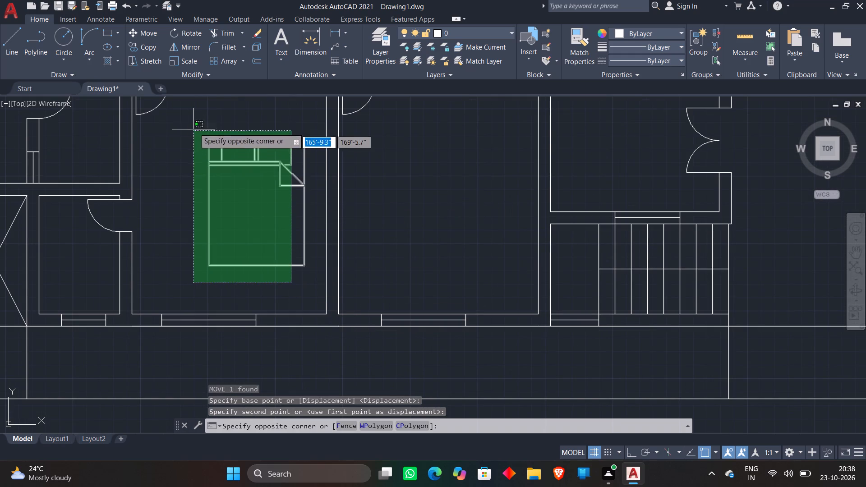
pyautogui.click(195, 127)
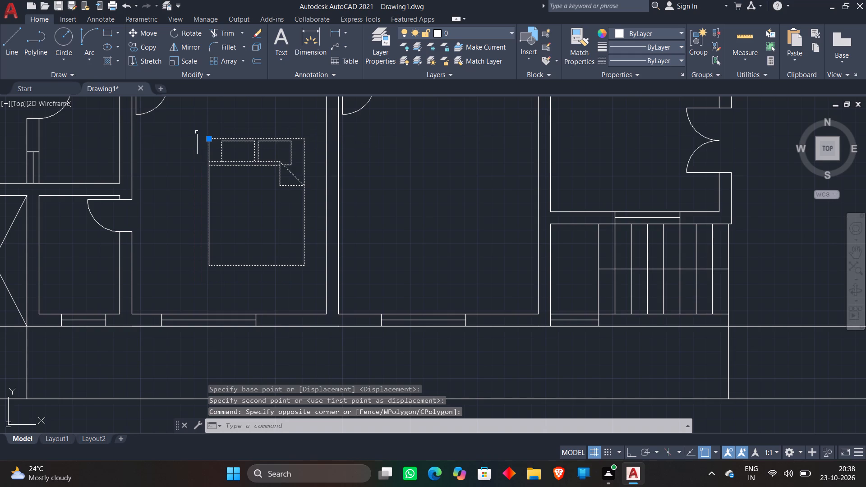
pyautogui.rightClick(192, 135)
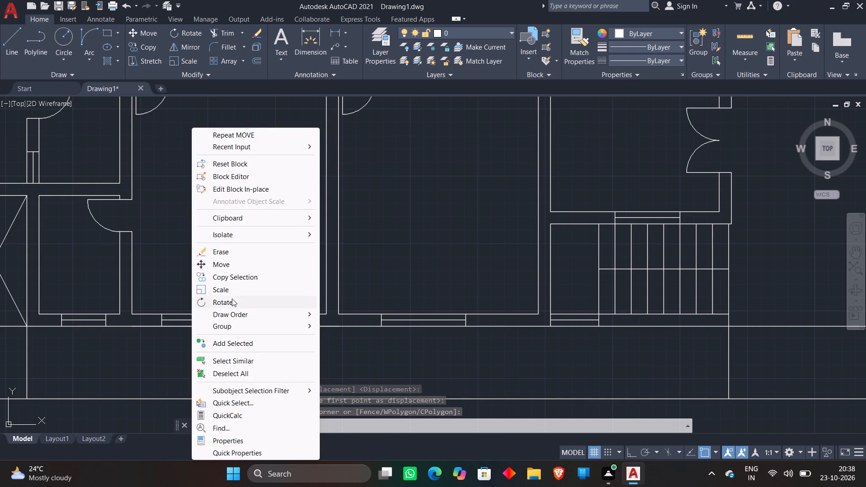
pyautogui.click(230, 303)
pyautogui.click(239, 216)
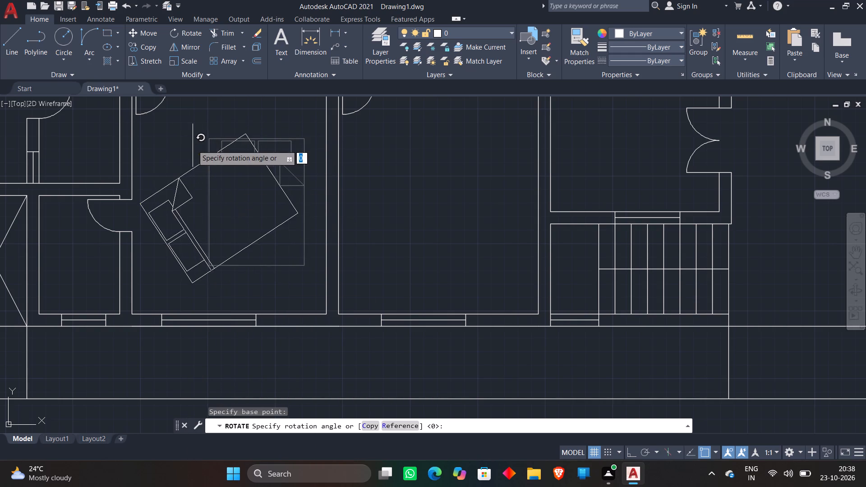
pyautogui.moveTo(193, 145); pyautogui.dragTo(185, 197, button='middle')
pyautogui.press('F8')
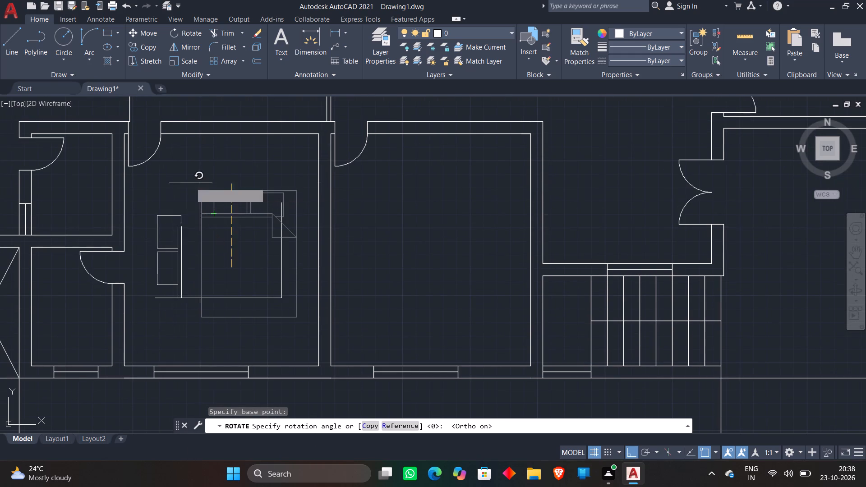
pyautogui.click(156, 217)
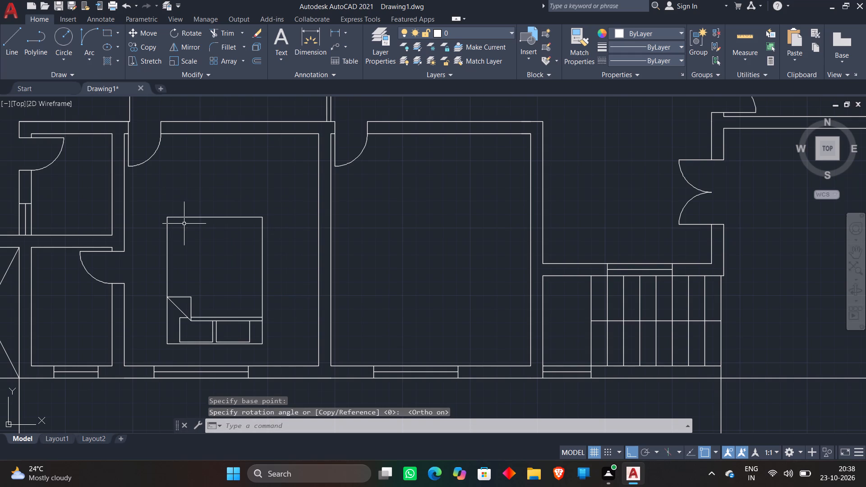
# Copy the bed about 12'-7" across into the adjacent bedroom, and place another copy outside the plan's east side.
pyautogui.click(182, 220)
pyautogui.click(175, 208)
pyautogui.rightClick(206, 183)
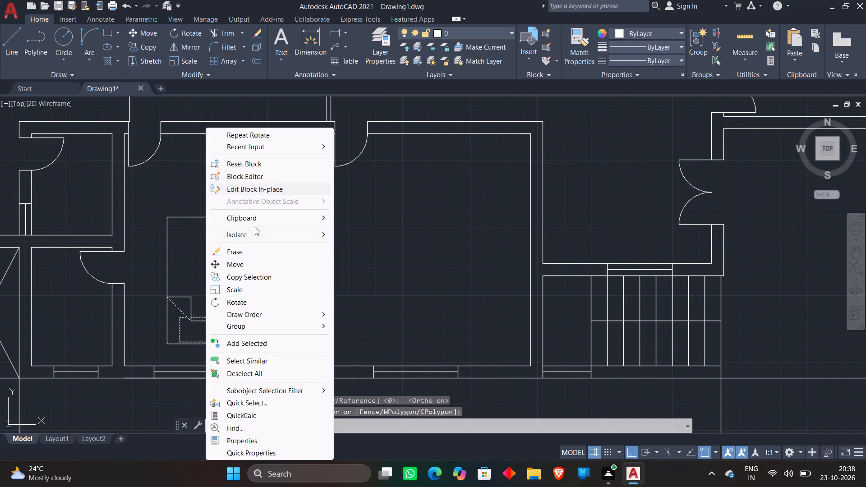
pyautogui.click(252, 276)
pyautogui.click(181, 277)
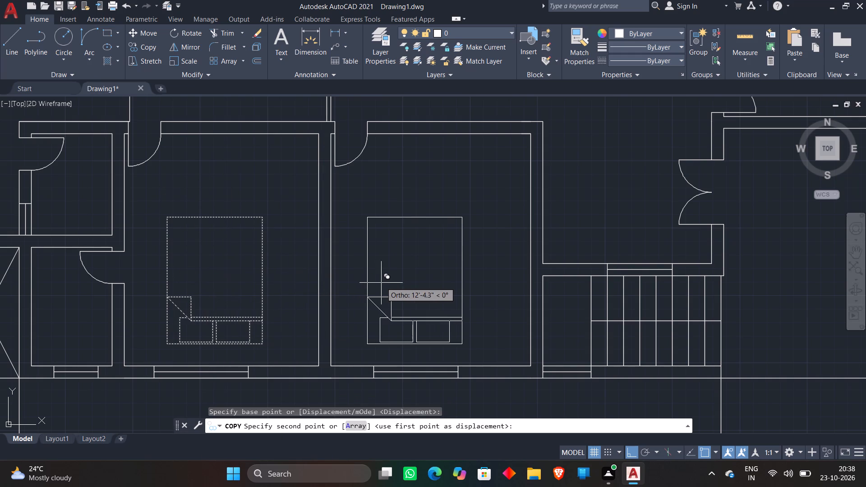
pyautogui.click(384, 283)
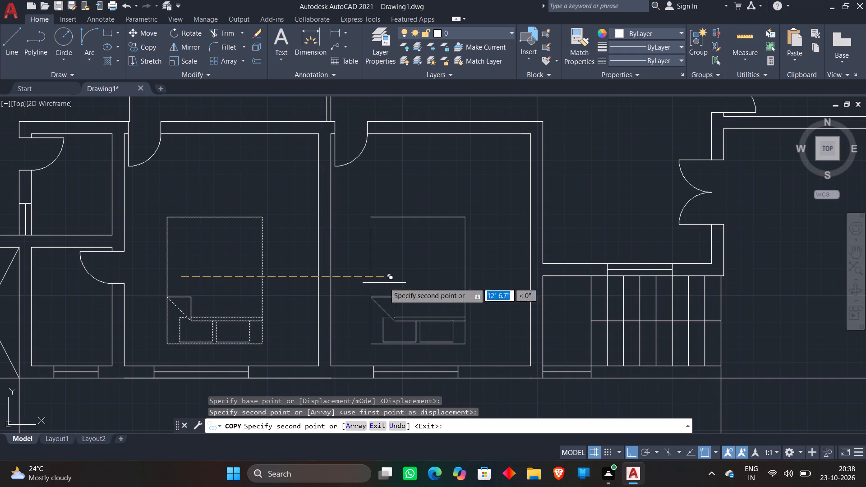
pyautogui.scroll(-3, 441, 271)
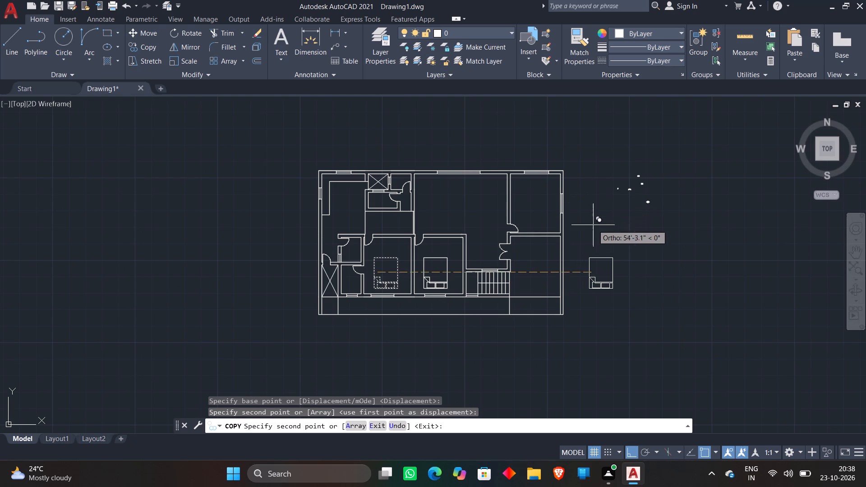
pyautogui.click(594, 225)
pyautogui.press('Escape')
# Move the spare bed copy from outside the plan into the upper-right bedroom.
pyautogui.click(623, 299)
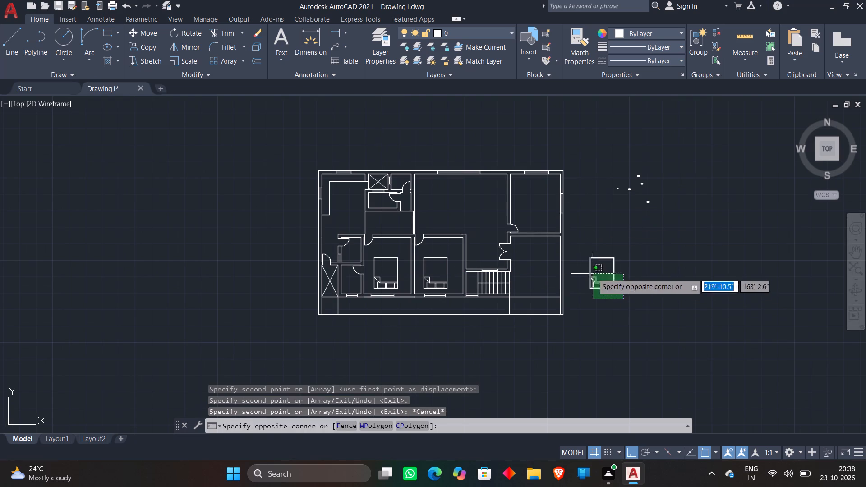
pyautogui.click(579, 242)
pyautogui.write('M')
pyautogui.press('space')
pyautogui.click(618, 262)
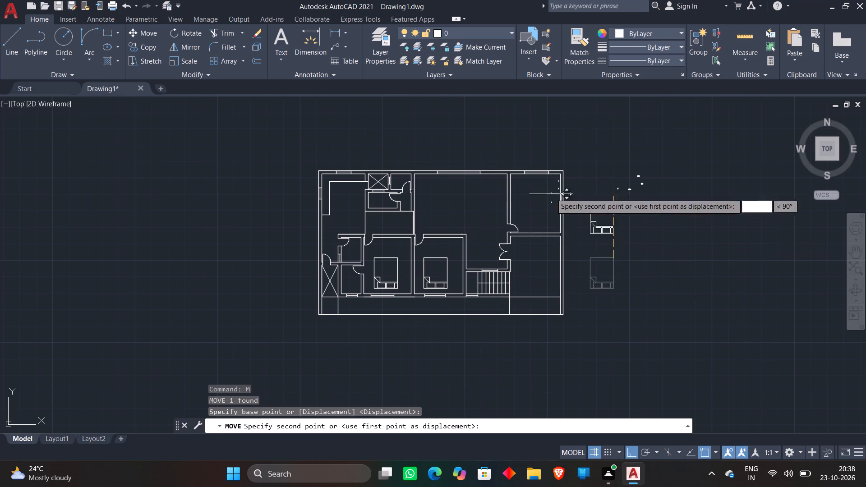
pyautogui.scroll(1, 528, 170)
pyautogui.press('F8')
pyautogui.scroll(2, 522, 179)
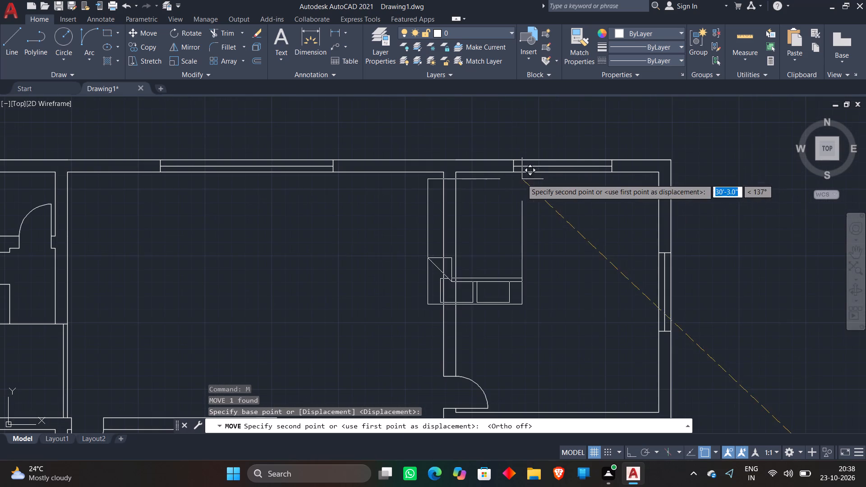
pyautogui.click(607, 221)
# Rotate the upper-right bedroom's bed to the 90° direction so its pillows face the east window wall.
pyautogui.click(620, 352)
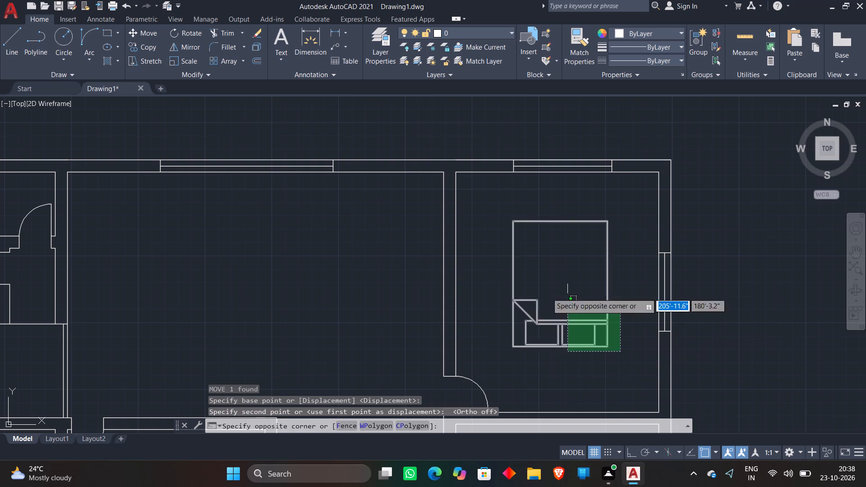
pyautogui.click(503, 218)
pyautogui.rightClick(543, 256)
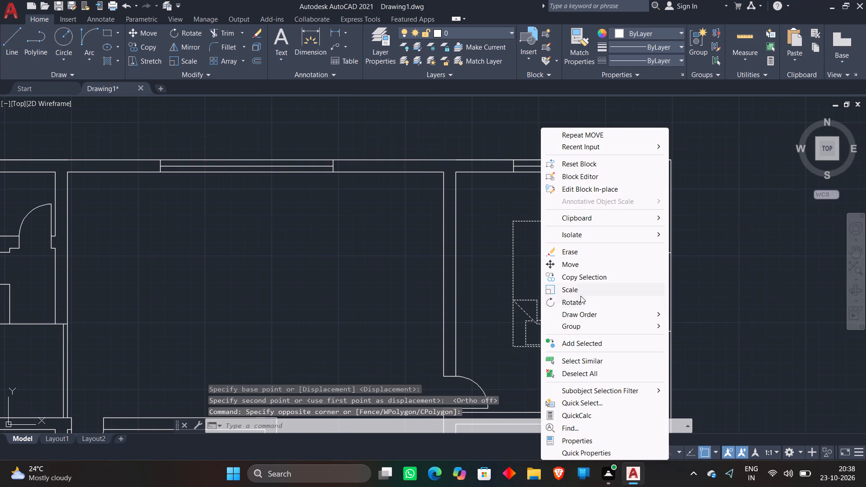
pyautogui.click(582, 299)
pyautogui.click(603, 301)
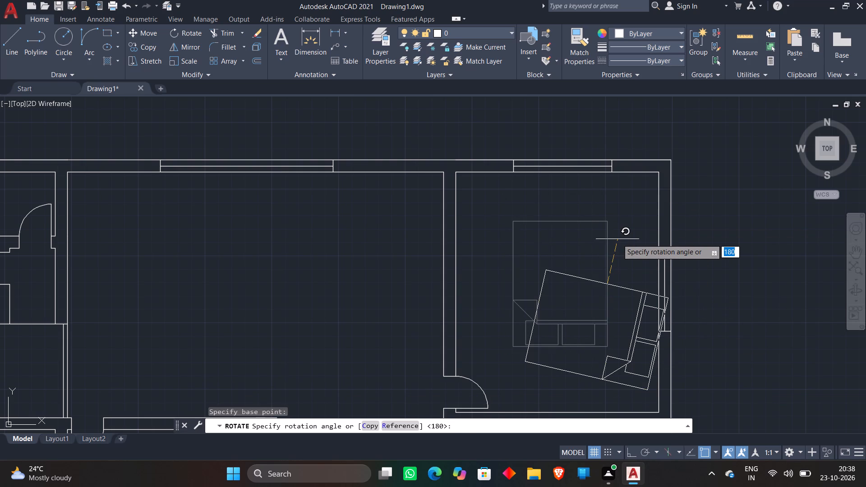
pyautogui.press('F8')
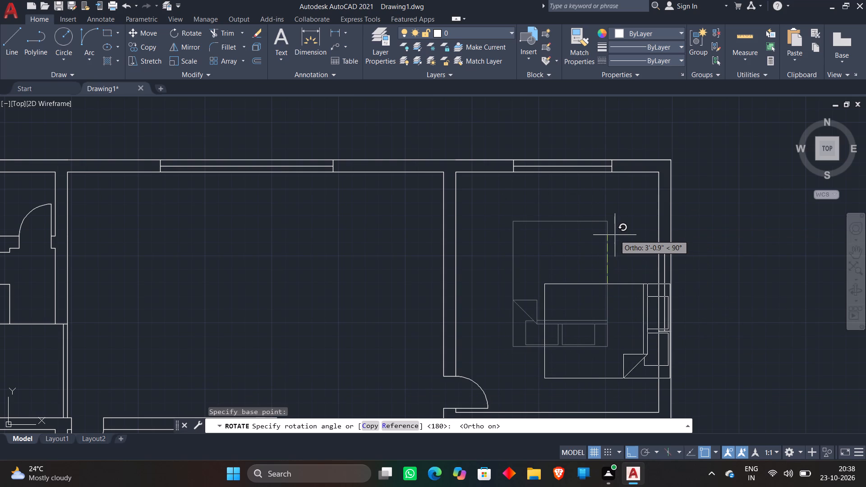
pyautogui.click(615, 235)
# Move the upper-right bedroom's bed inside the room, with its headboard close to the east wall window.
pyautogui.click(571, 284)
pyautogui.press('m')
pyautogui.press('space')
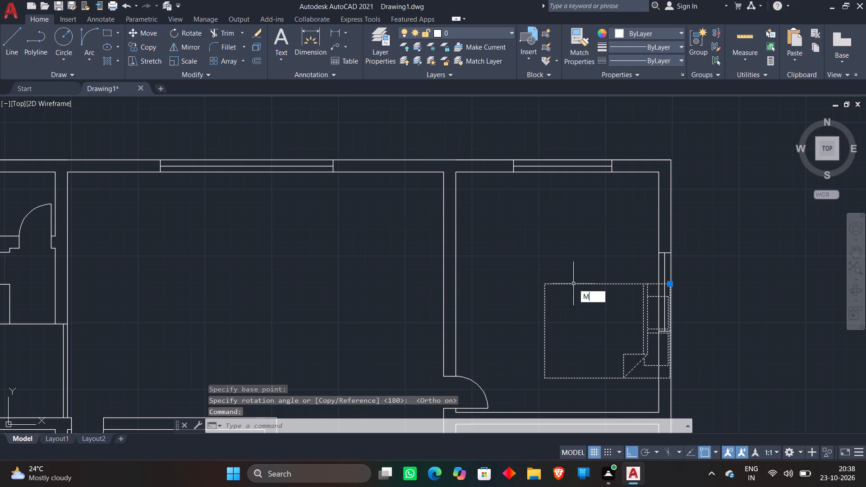
pyautogui.click(611, 332)
pyautogui.press('F8')
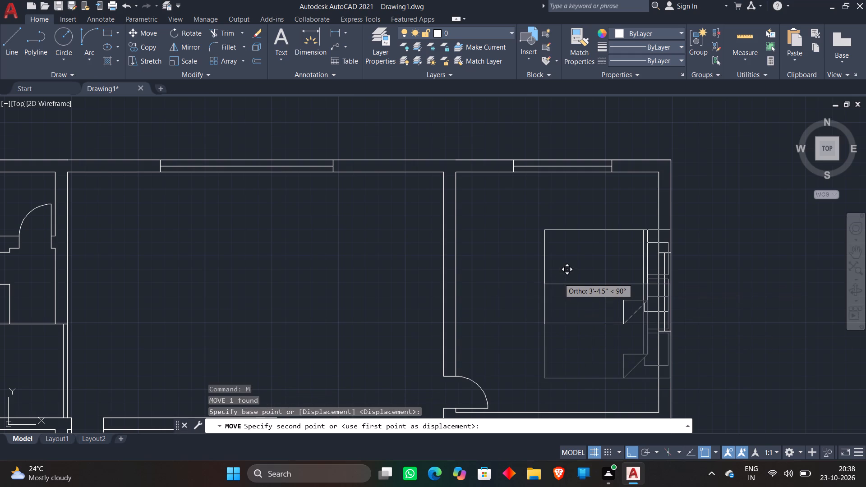
pyautogui.click(586, 301)
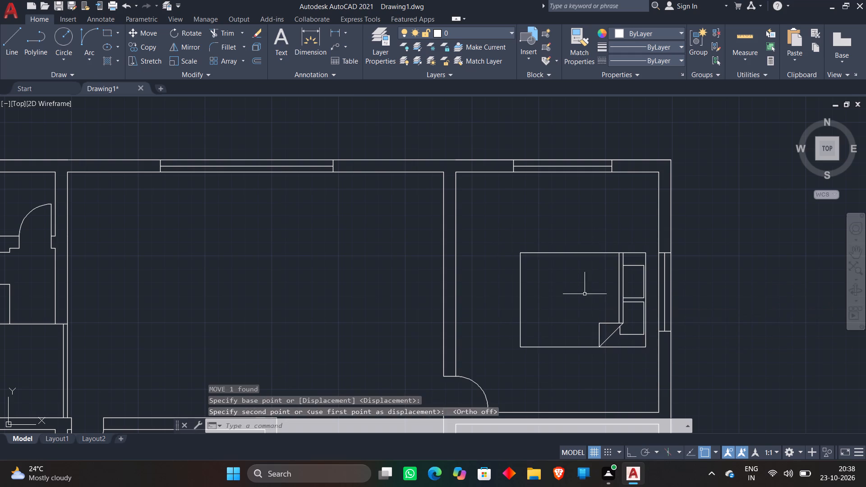
# Move the toilet block from outside the plan's east side into the upper bathroom below the crossed shaft.
pyautogui.scroll(-2, 573, 253)
pyautogui.scroll(-1, 660, 221)
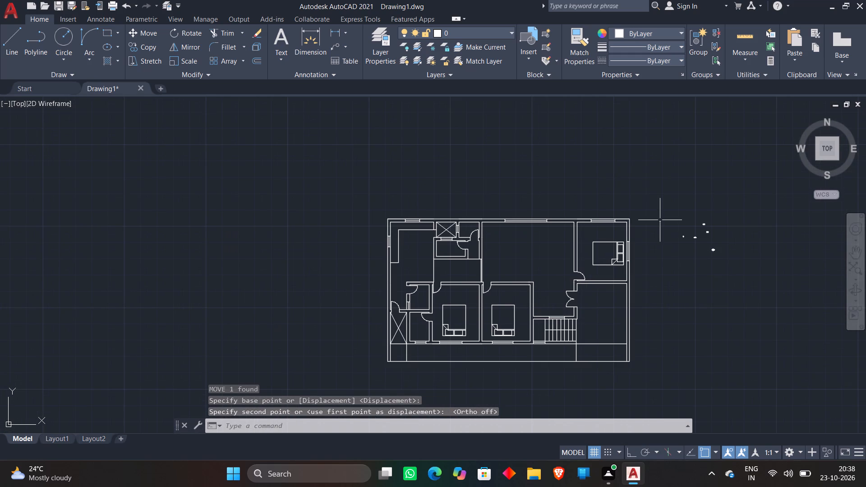
pyautogui.scroll(-1, 660, 220)
pyautogui.scroll(3, 686, 239)
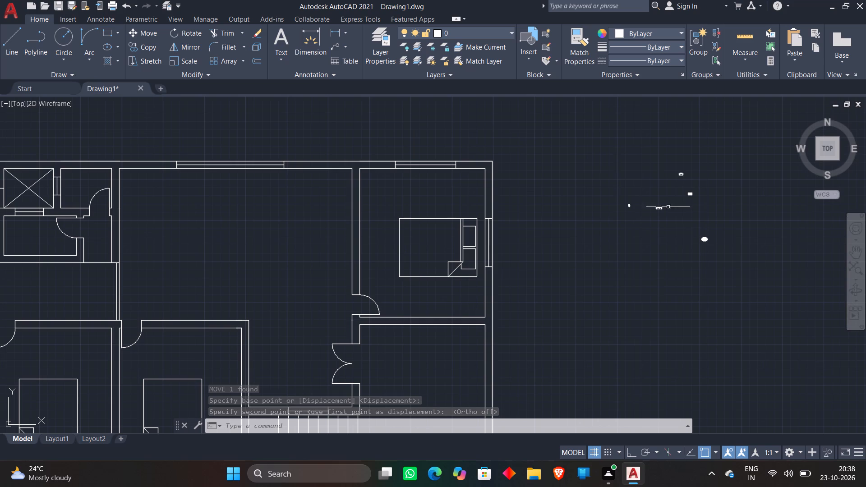
pyautogui.scroll(2, 622, 204)
pyautogui.click(648, 238)
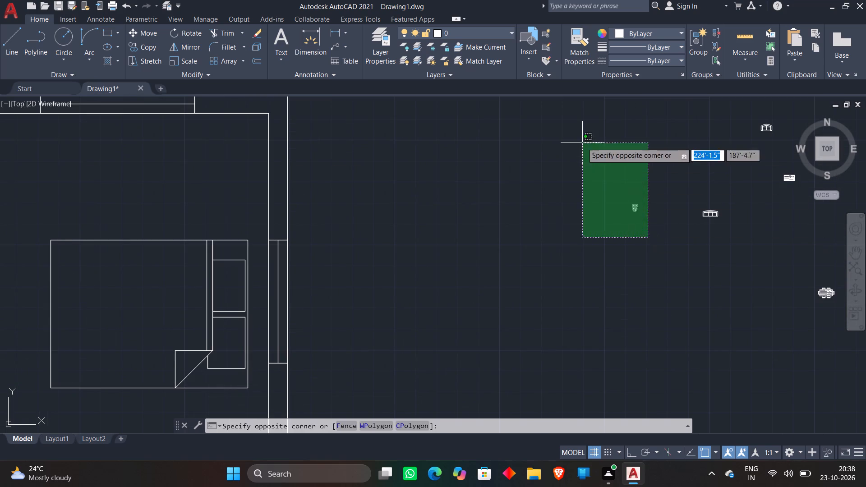
pyautogui.click(582, 142)
pyautogui.press('m')
pyautogui.press('space')
pyautogui.click(636, 202)
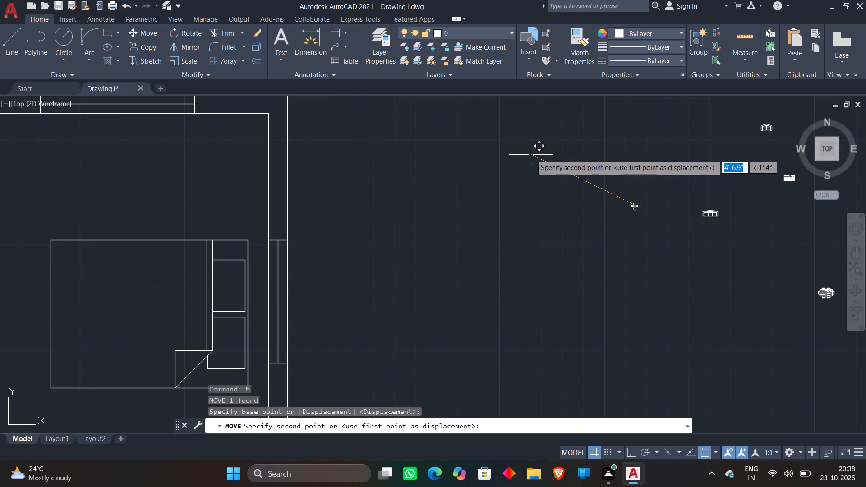
pyautogui.scroll(-3, 531, 155)
pyautogui.scroll(-2, 246, 149)
pyautogui.moveTo(210, 177); pyautogui.dragTo(372, 188, button='middle')
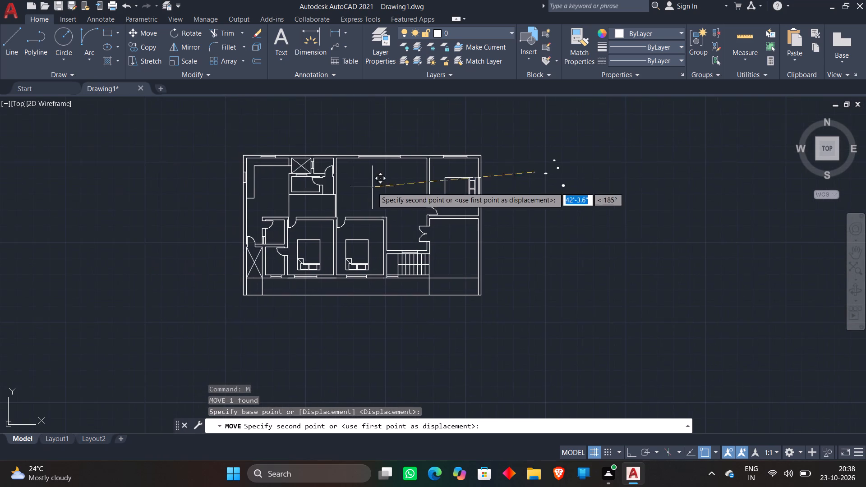
pyautogui.scroll(5, 301, 174)
pyautogui.click(263, 276)
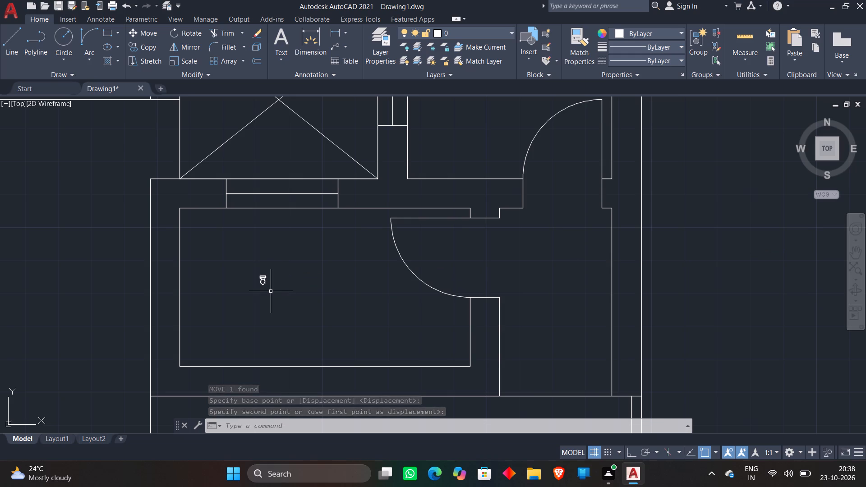
# Scale up the tiny toilet block by a factor of about 9.9.
pyautogui.click(226, 249)
pyautogui.click(318, 316)
pyautogui.rightClick(317, 304)
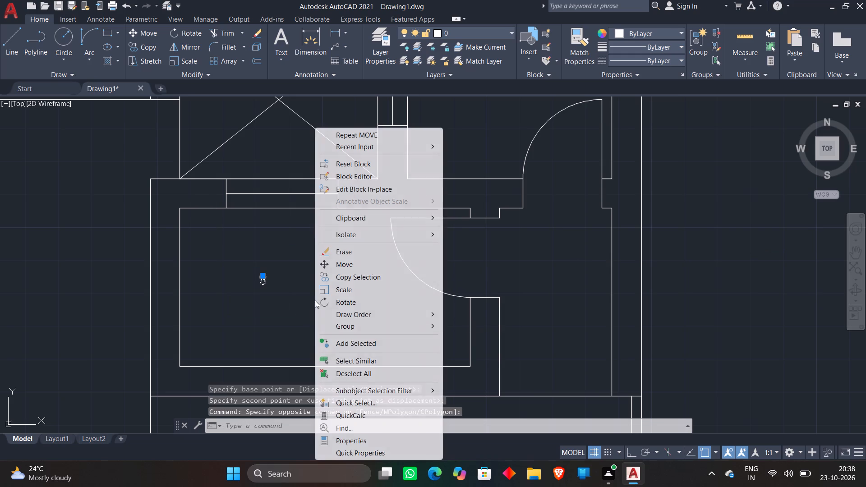
pyautogui.click(327, 286)
pyautogui.click(260, 248)
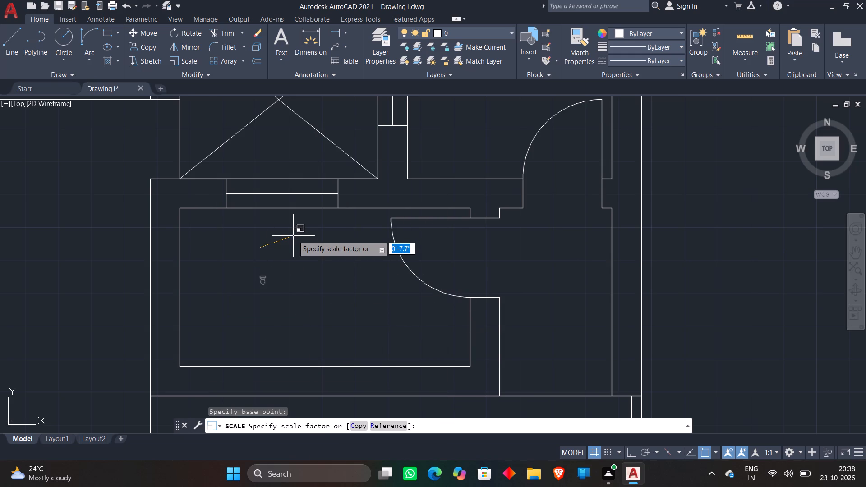
pyautogui.scroll(-2, 293, 236)
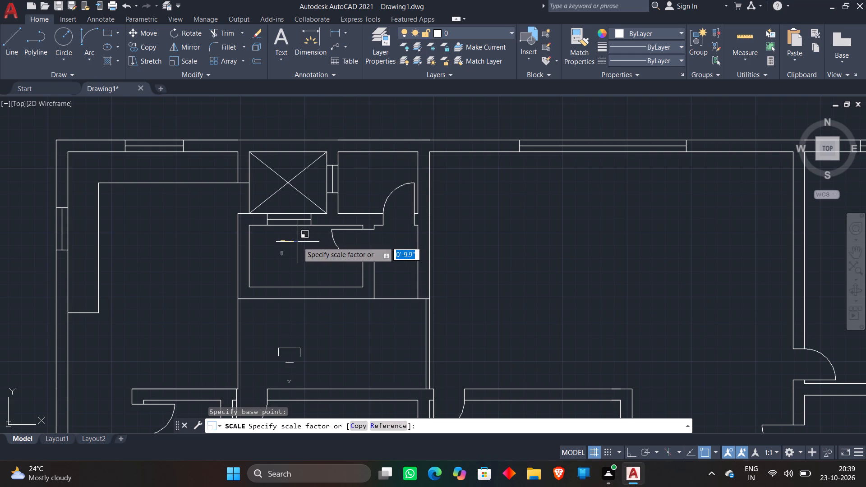
pyautogui.click(298, 242)
# Move the enlarged toilet back up into the upper bathroom, below its window.
pyautogui.click(291, 355)
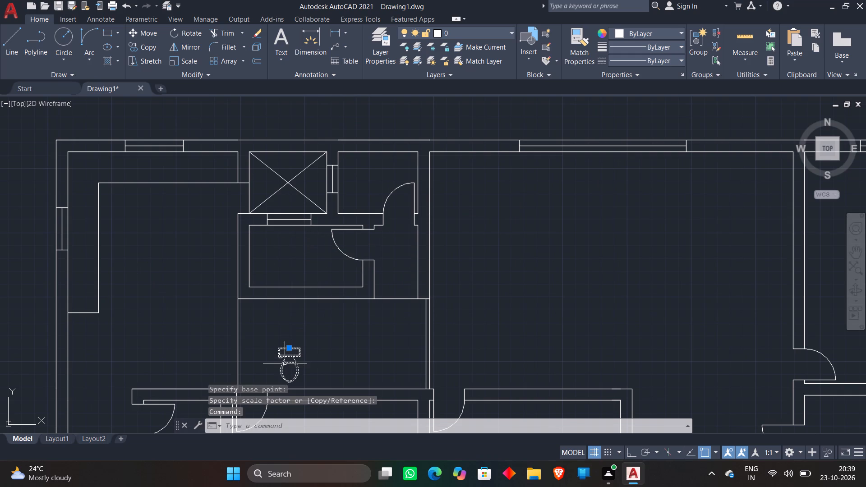
pyautogui.press('m')
pyautogui.press('space')
pyautogui.click(289, 379)
pyautogui.scroll(2, 271, 267)
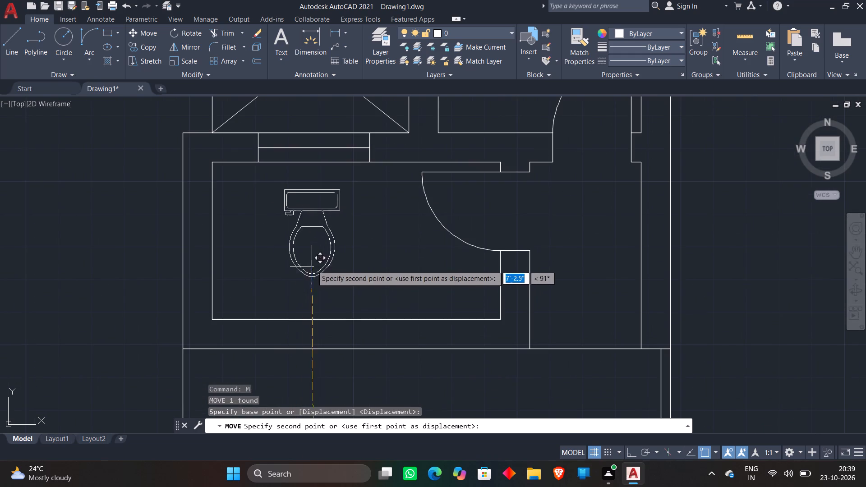
pyautogui.click(316, 259)
# Rotate the upper bathroom's toilet to the 90° direction so its tank is on the west side.
pyautogui.click(319, 264)
pyautogui.rightClick(333, 257)
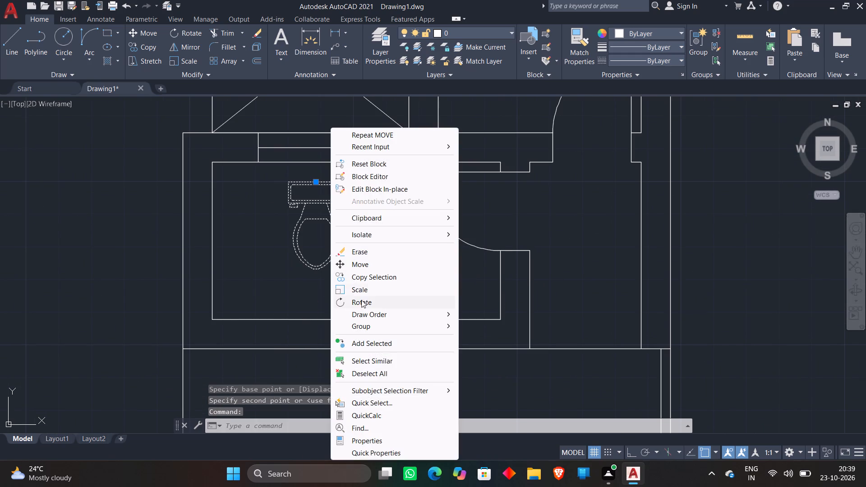
pyautogui.click(363, 304)
pyautogui.click(341, 255)
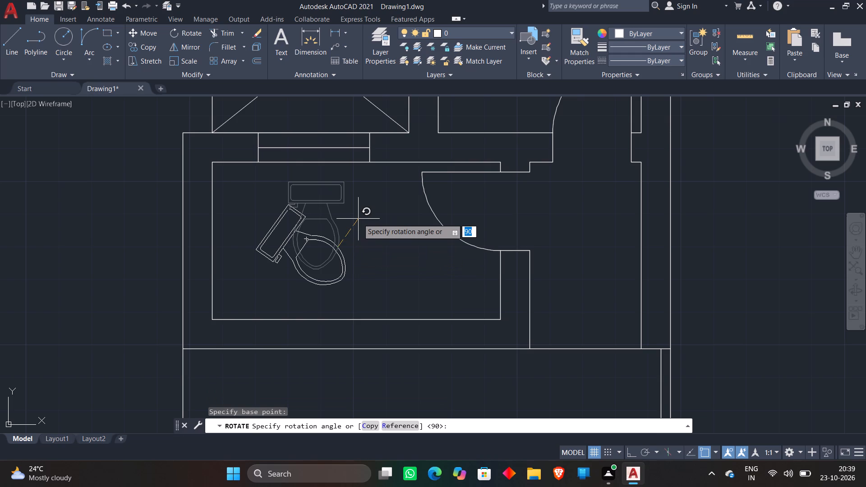
pyautogui.press('F8')
pyautogui.click(356, 219)
# Move the rotated toilet against the upper bathroom's west wall, with its tank next to the wall.
pyautogui.click(290, 261)
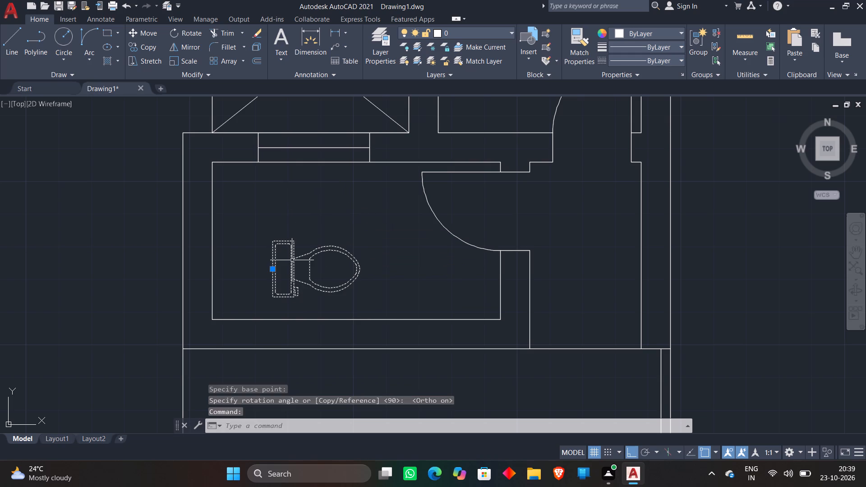
pyautogui.press('m')
pyautogui.press('space')
pyautogui.click(309, 264)
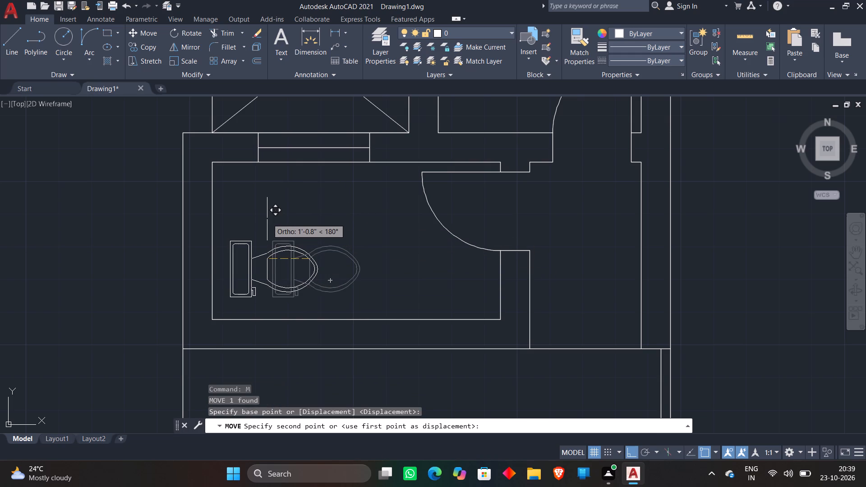
pyautogui.press('F8')
pyautogui.click(262, 221)
# Copy the upper bathroom's toilet about 23' down into the lower-left bathroom, near its south window.
pyautogui.scroll(-3, 282, 217)
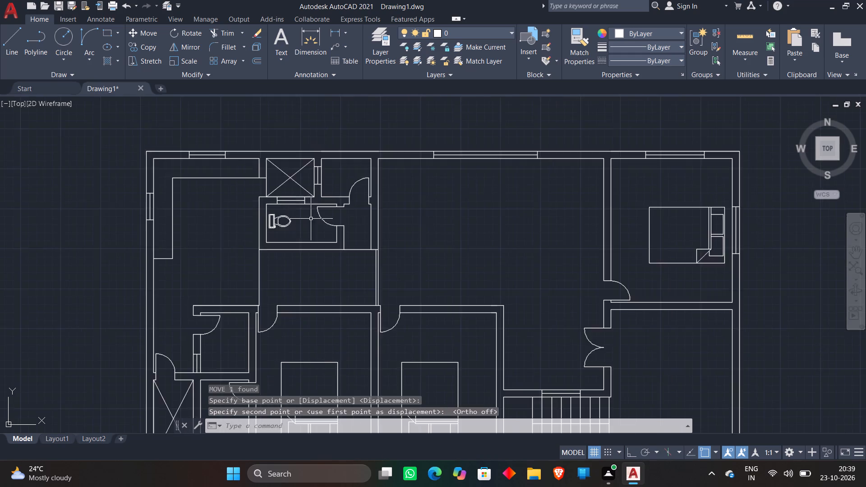
pyautogui.scroll(-2, 311, 219)
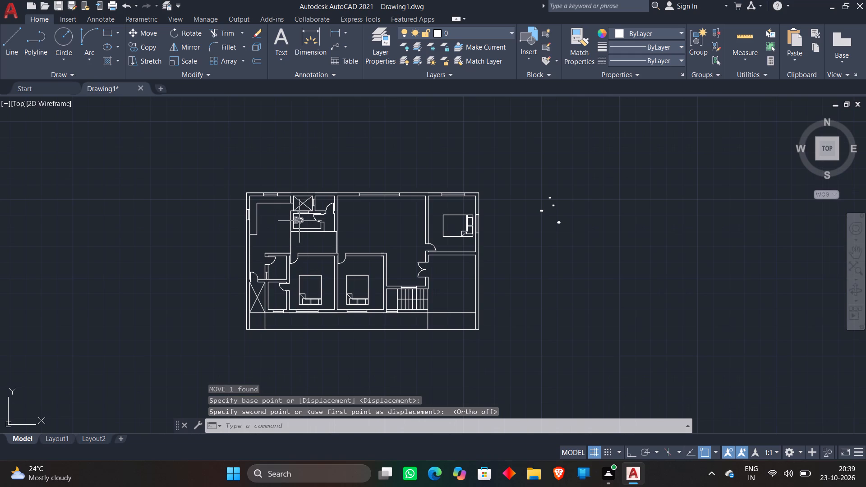
pyautogui.scroll(-1, 299, 221)
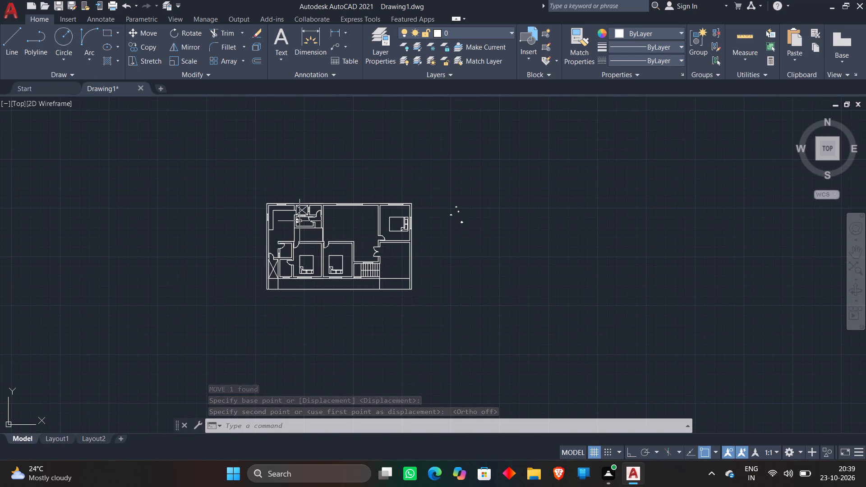
pyautogui.scroll(2, 299, 221)
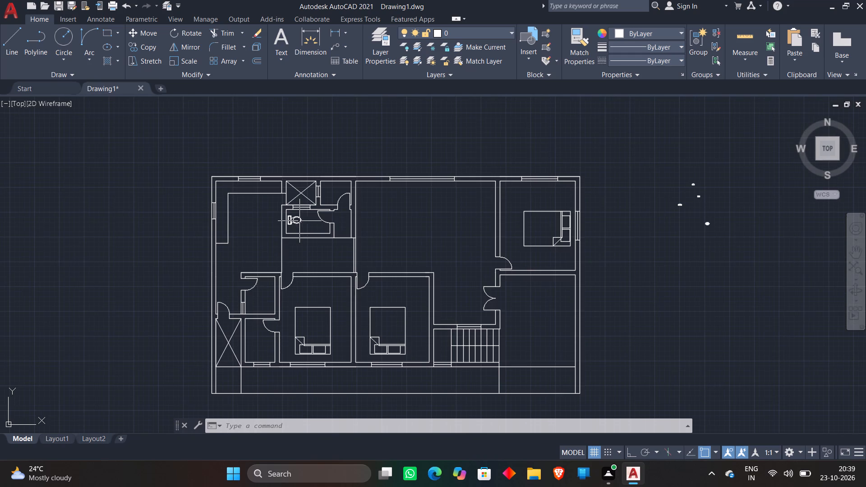
pyautogui.click(300, 221)
pyautogui.rightClick(301, 221)
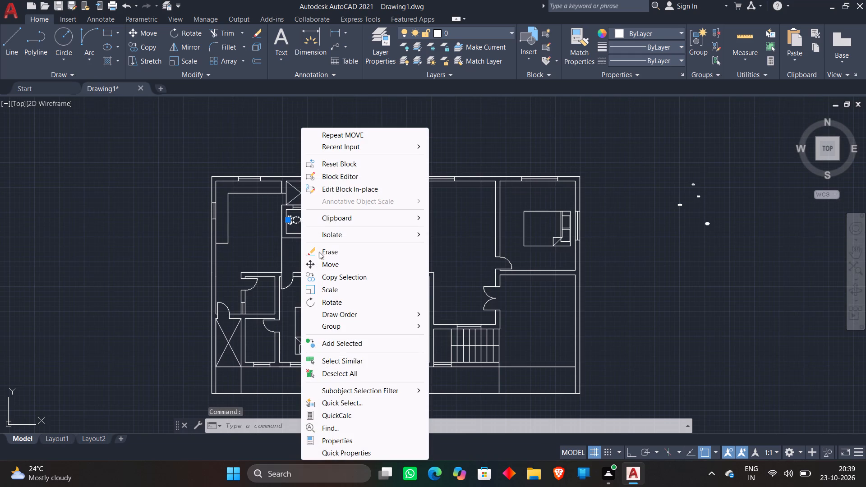
pyautogui.click(319, 277)
pyautogui.click(296, 225)
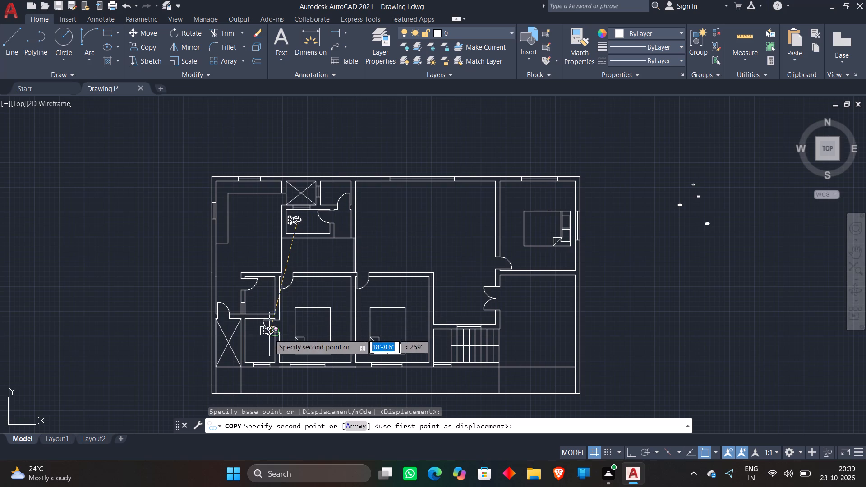
pyautogui.moveTo(267, 334); pyautogui.dragTo(324, 239, button='middle')
pyautogui.scroll(3, 316, 252)
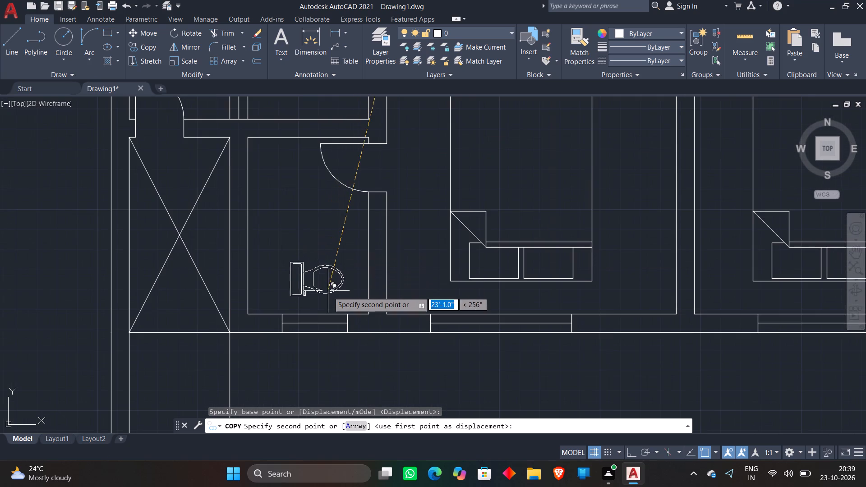
pyautogui.click(328, 292)
pyautogui.press('Escape')
# Rotate the lower-left bathroom's toilet to the 90° direction so its tank is on the south window side.
pyautogui.click(329, 291)
pyautogui.rightClick(294, 228)
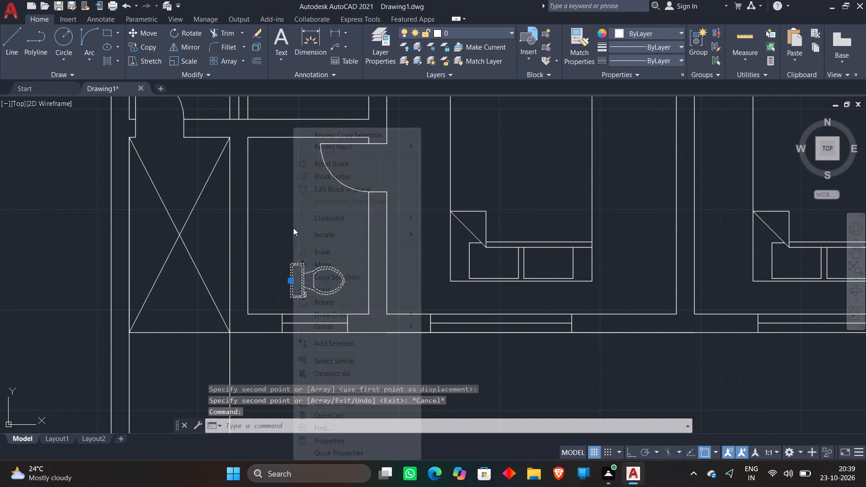
pyautogui.click(320, 301)
pyautogui.click(318, 274)
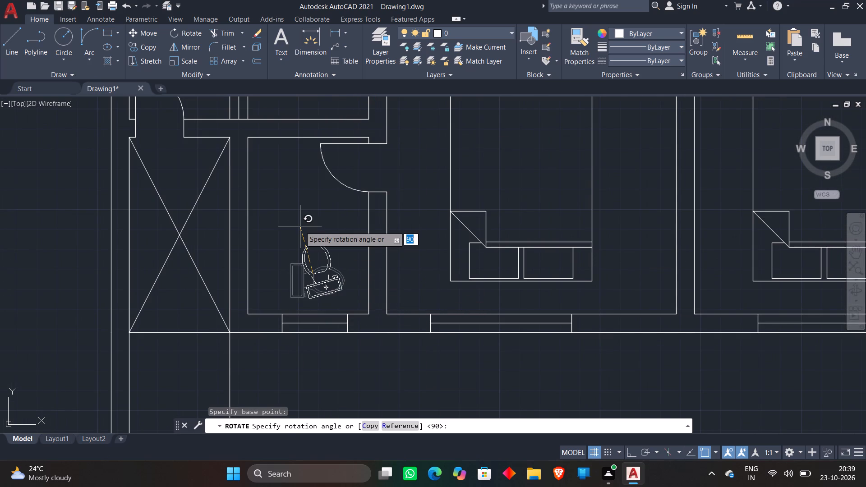
pyautogui.press('F8')
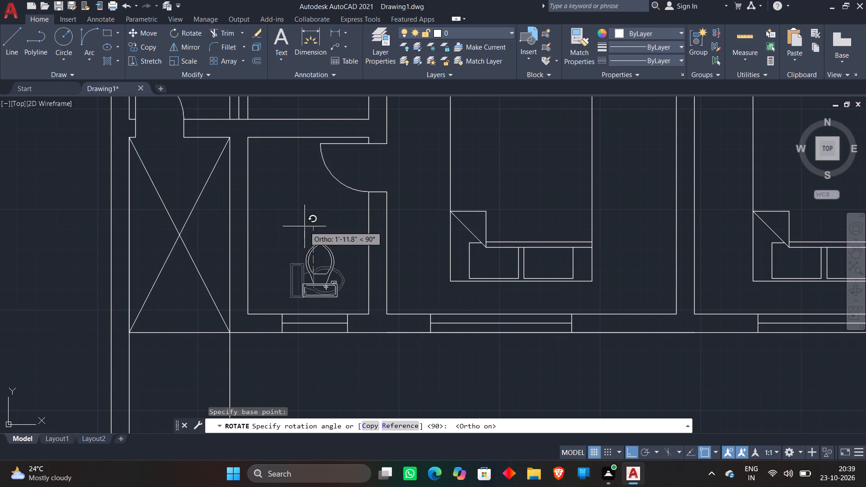
pyautogui.click(304, 226)
# Shift the lower-left bathroom's toilet slightly west, toward the middle of the room's width.
pyautogui.click(307, 260)
pyautogui.press('m')
pyautogui.press('space')
pyautogui.click(322, 277)
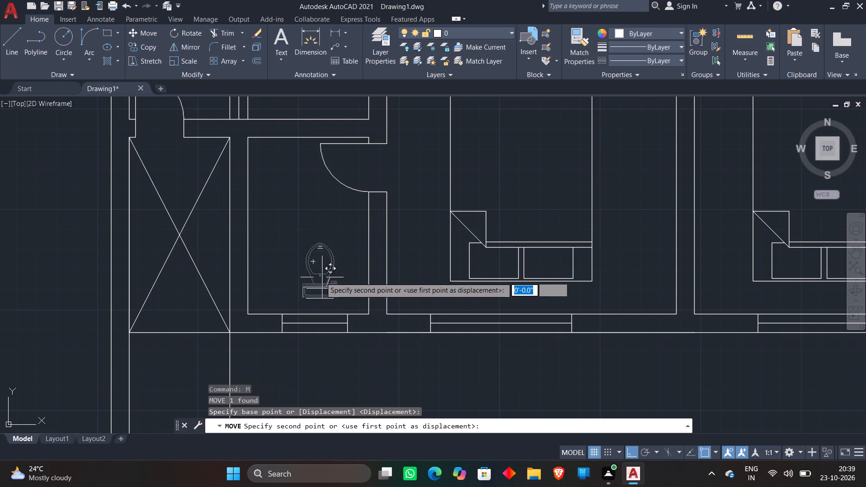
pyautogui.click(308, 279)
pyautogui.scroll(2, 315, 249)
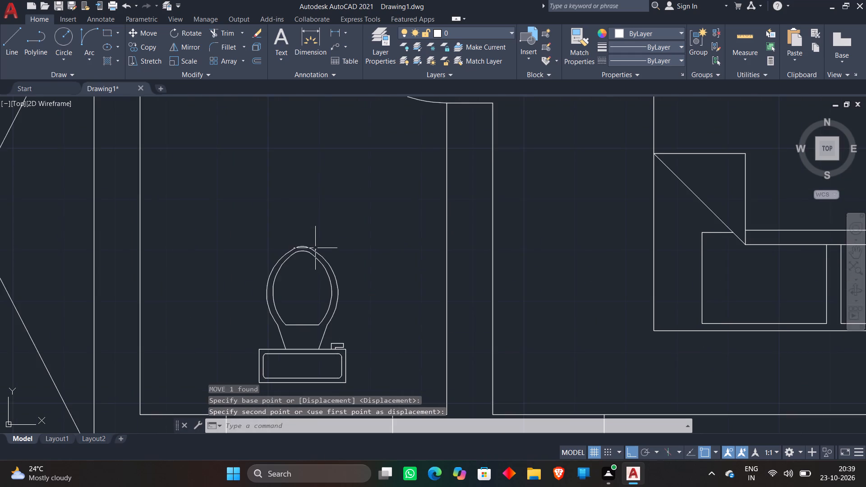
# Move the dining table block from outside the plan into the large central hall, near its west wall.
pyautogui.scroll(-7, 316, 248)
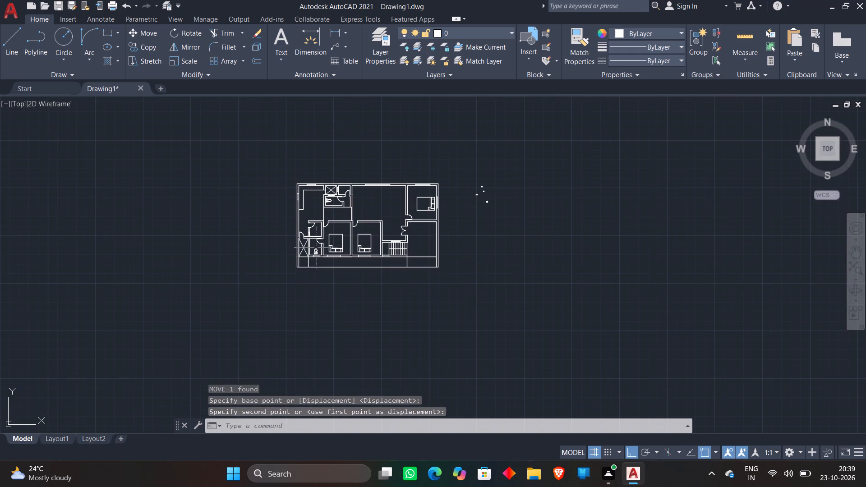
pyautogui.scroll(2, 487, 196)
pyautogui.scroll(3, 446, 179)
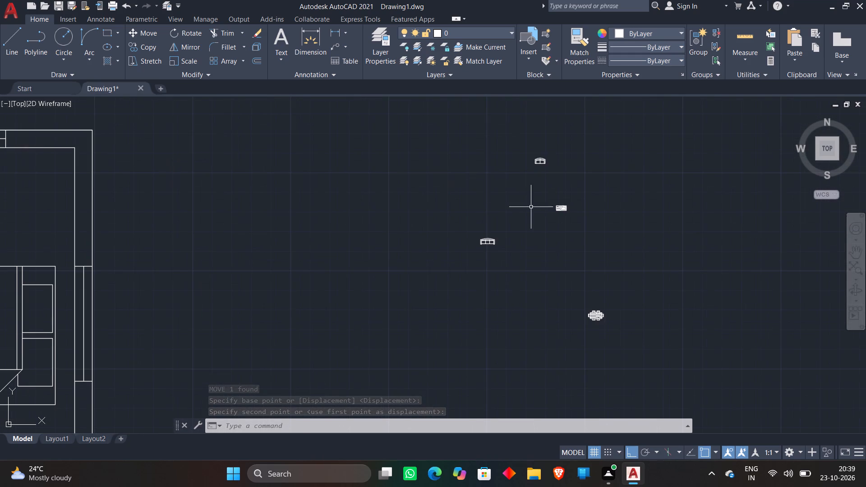
pyautogui.click(548, 271)
pyautogui.click(699, 352)
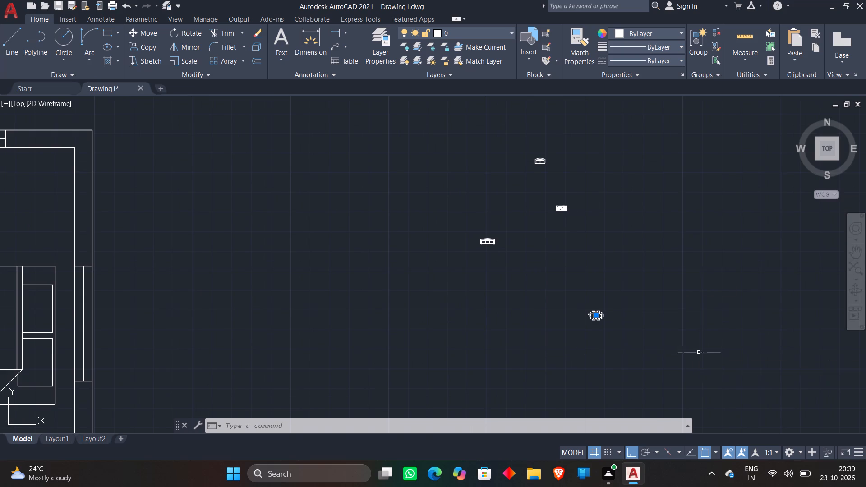
pyautogui.press('m')
pyautogui.press('space')
pyautogui.click(607, 318)
pyautogui.scroll(-3, 392, 266)
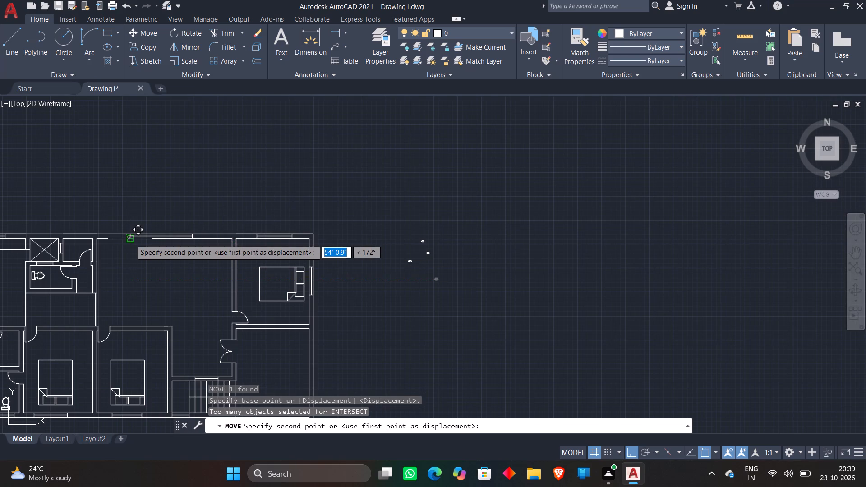
pyautogui.press('F8')
pyautogui.moveTo(128, 244); pyautogui.dragTo(278, 225, button='middle')
pyautogui.scroll(3, 249, 230)
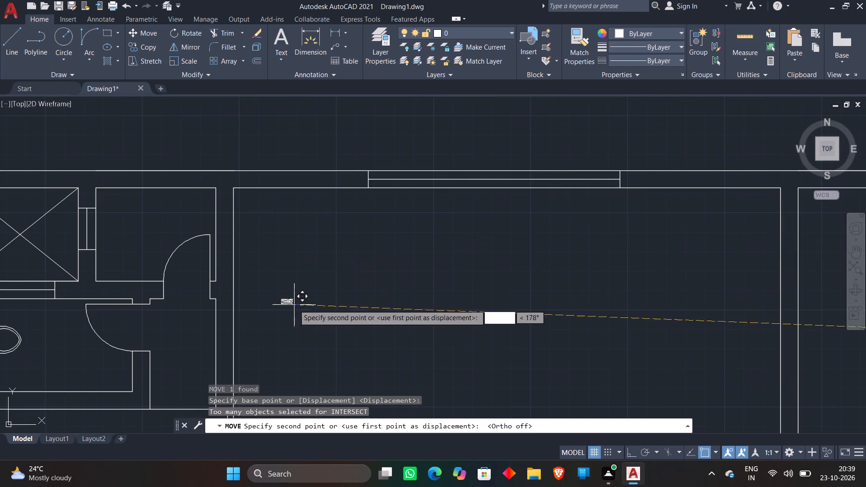
pyautogui.click(336, 310)
# Shift the small dining table block slightly east within the large central hall.
pyautogui.scroll(-2, 344, 269)
pyautogui.moveTo(344, 269); pyautogui.dragTo(262, 208, button='middle')
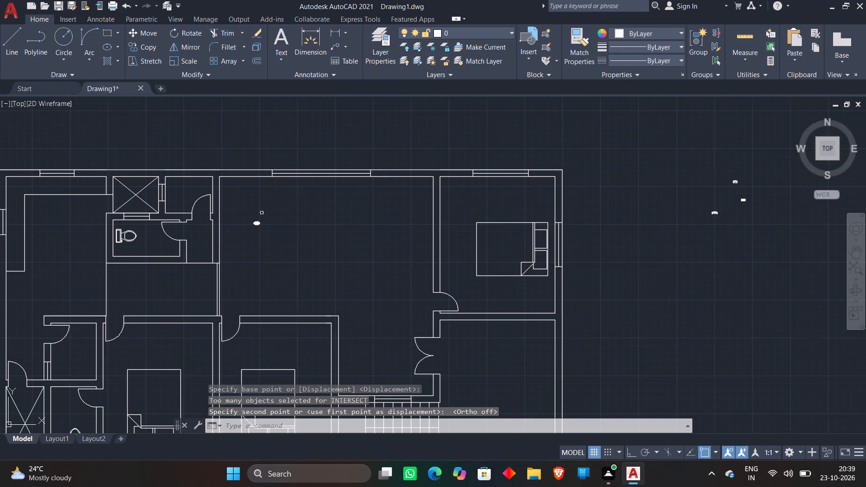
pyautogui.scroll(1, 262, 213)
pyautogui.click(221, 211)
pyautogui.click(375, 269)
pyautogui.press('m')
pyautogui.press('space')
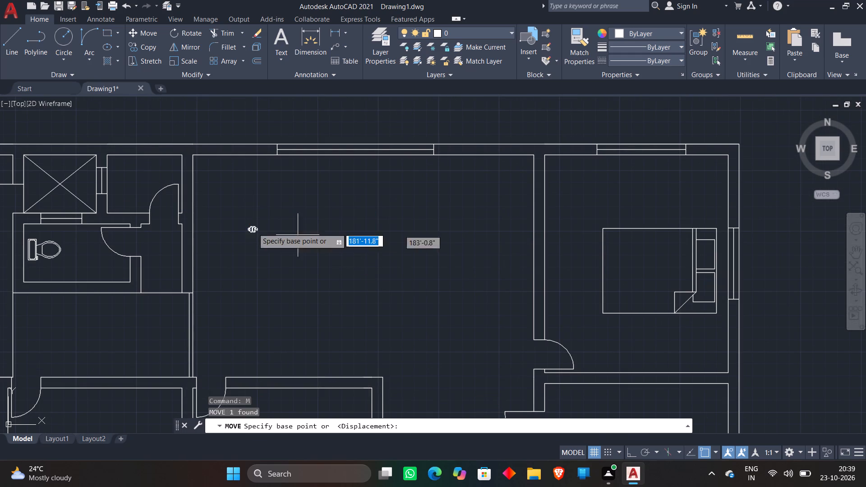
pyautogui.click(251, 228)
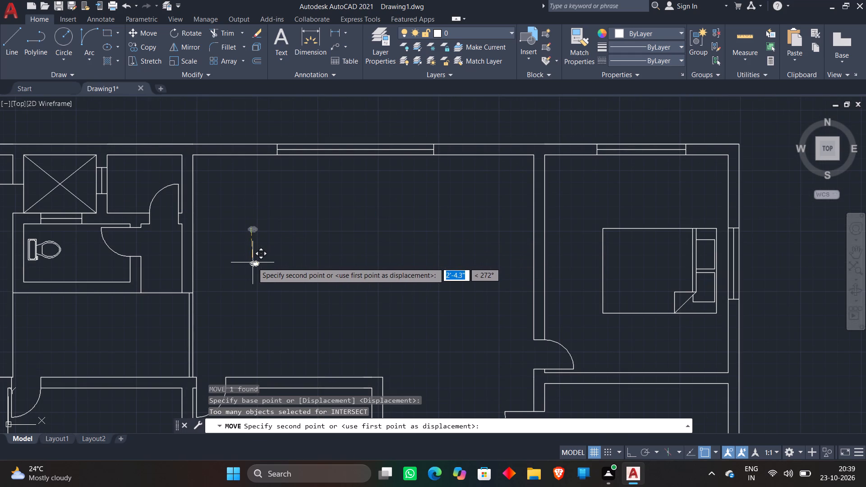
pyautogui.click(263, 228)
# Scale the dining table block up by a factor of about 9.
pyautogui.scroll(2, 263, 227)
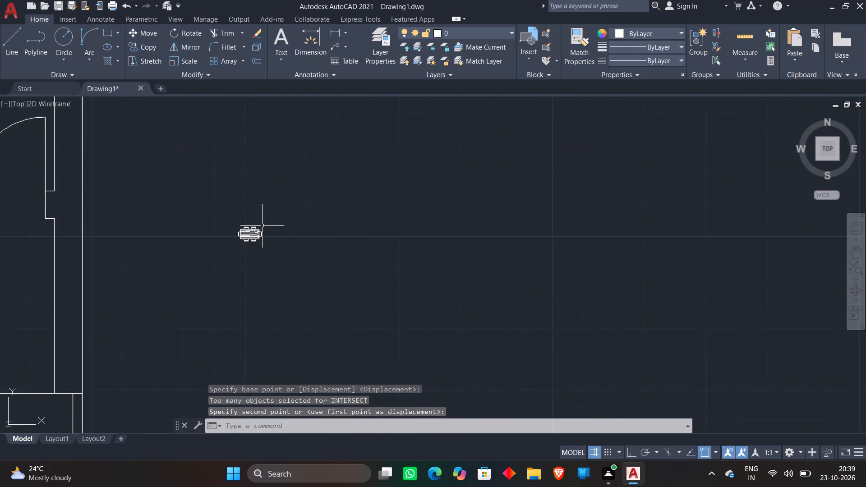
pyautogui.click(204, 207)
pyautogui.click(374, 282)
pyautogui.rightClick(358, 228)
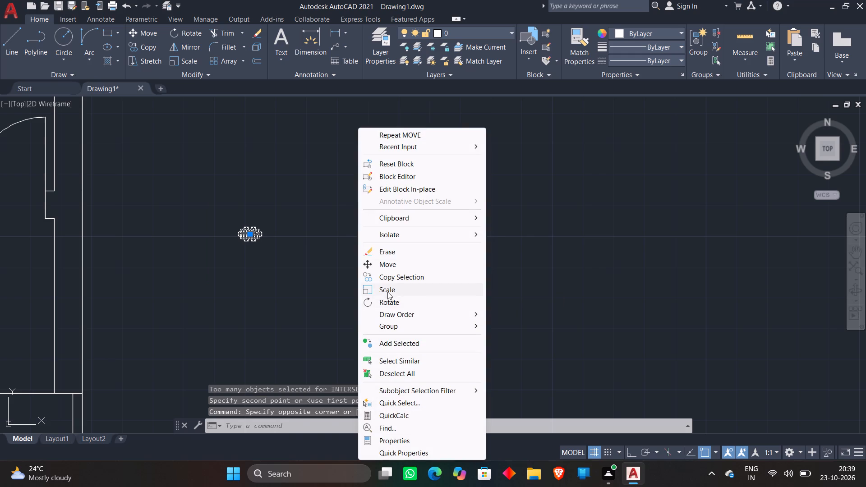
pyautogui.click(387, 290)
pyautogui.click(278, 223)
pyautogui.scroll(-3, 302, 206)
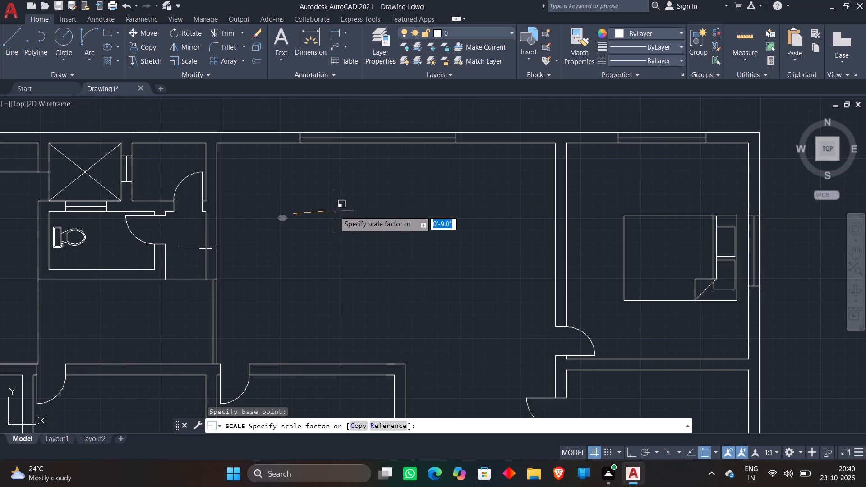
pyautogui.click(336, 211)
# Move the enlarged dining table into the northwest part of the central hall, clear of the west wall.
pyautogui.click(186, 243)
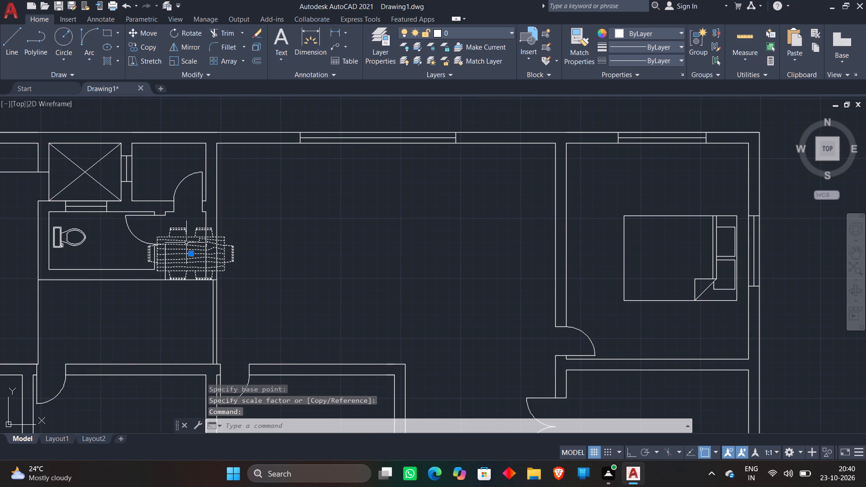
pyautogui.press('m')
pyautogui.press('space')
pyautogui.click(180, 248)
pyautogui.click(274, 207)
# Move the three-seat sofa block from outside the plan into the eastern part of the central hall.
pyautogui.scroll(-1, 363, 202)
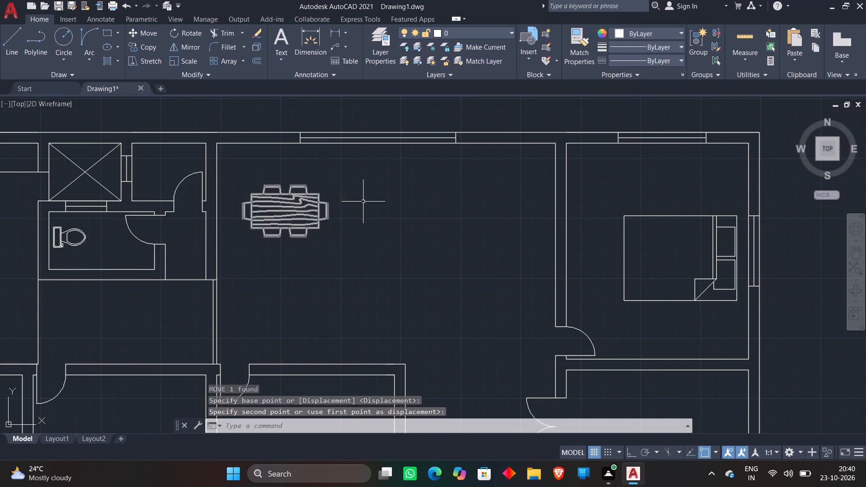
pyautogui.scroll(-2, 363, 203)
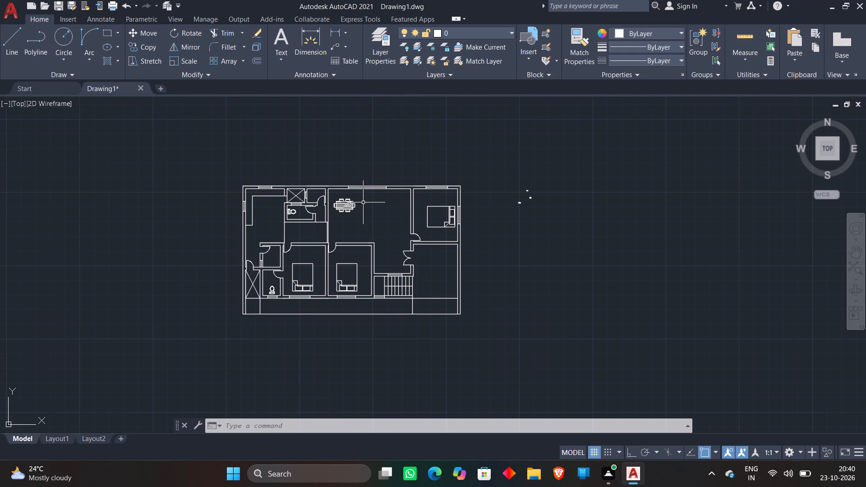
pyautogui.scroll(2, 558, 188)
pyautogui.scroll(2, 519, 191)
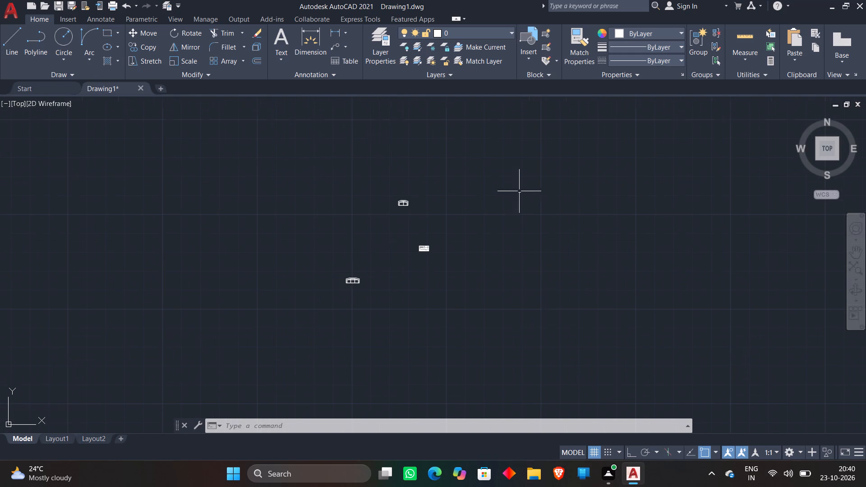
pyautogui.click(265, 262)
pyautogui.click(381, 330)
pyautogui.press('m')
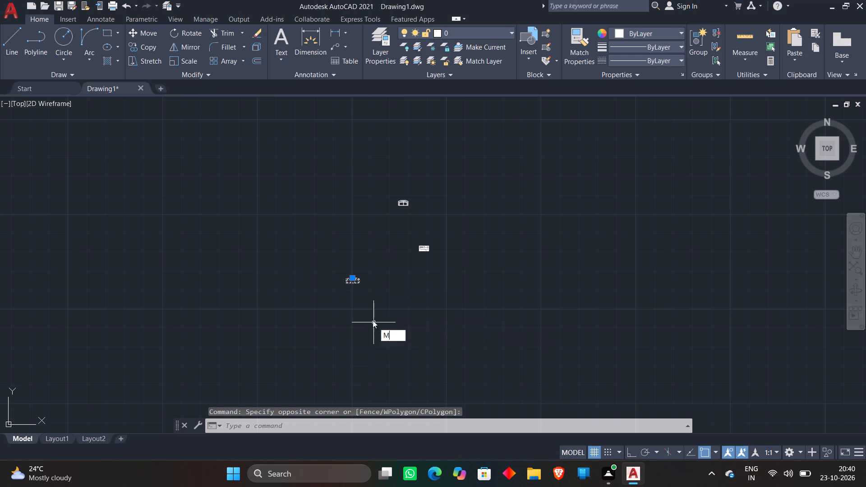
pyautogui.press('space')
pyautogui.click(359, 287)
pyautogui.scroll(-5, 359, 260)
pyautogui.click(229, 277)
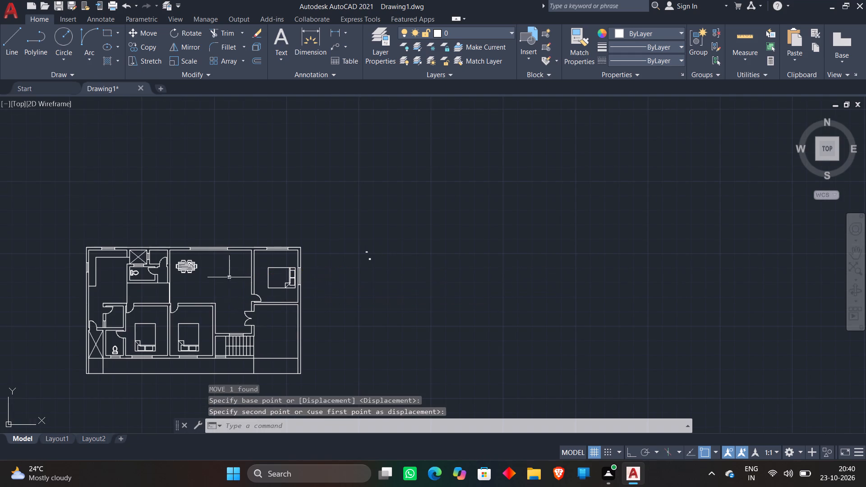
# Move the two-seat sofa block from outside the plan into the central hall, northwest of the three-seat sofa.
pyautogui.scroll(2, 398, 245)
pyautogui.click(266, 245)
pyautogui.click(417, 260)
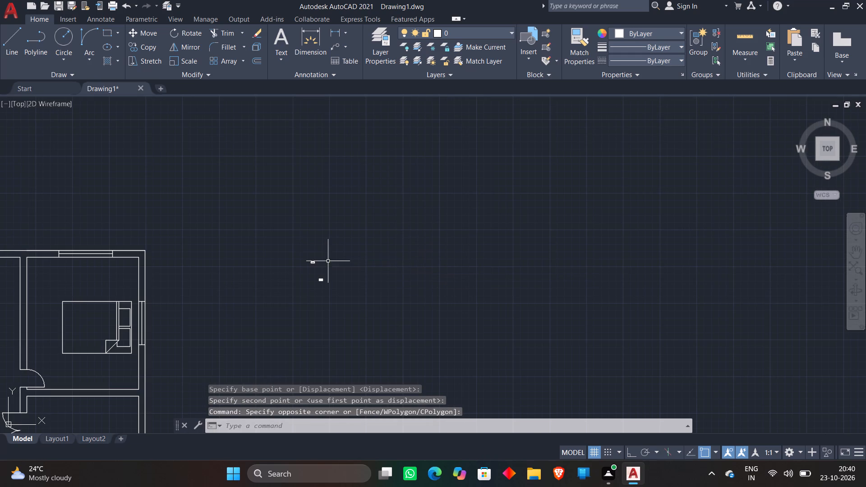
pyautogui.click(328, 262)
pyautogui.click(242, 257)
pyautogui.write('M')
pyautogui.press('space')
pyautogui.click(343, 252)
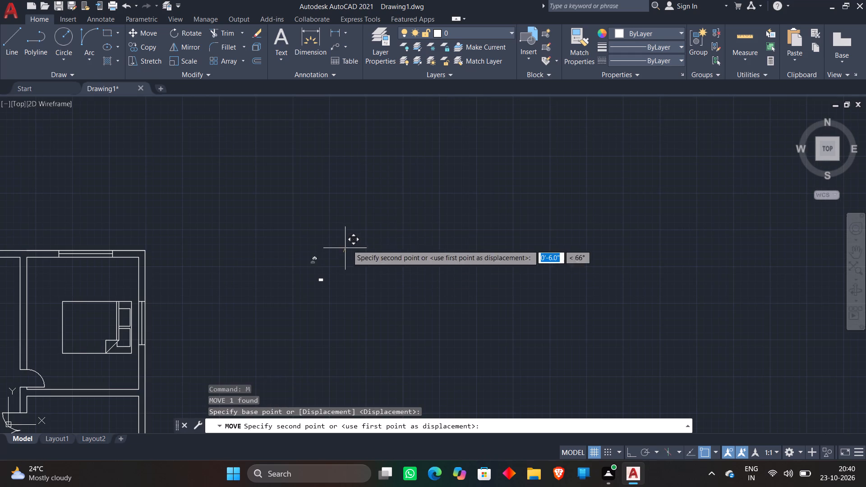
pyautogui.scroll(-4, 378, 222)
pyautogui.scroll(4, 290, 221)
pyautogui.click(237, 283)
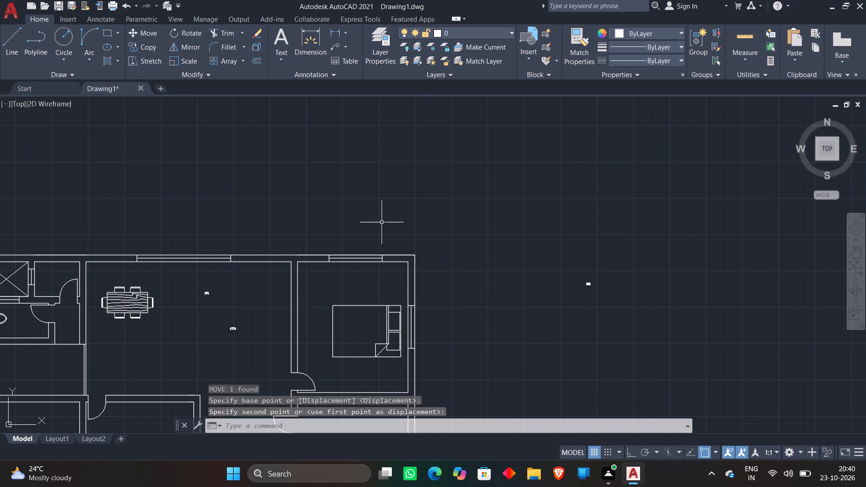
# Scale the two-seat sofa up freehand to furniture size, in proportion to the dining table.
pyautogui.moveTo(382, 223); pyautogui.dragTo(525, 159, button='middle')
pyautogui.scroll(3, 370, 243)
pyautogui.click(240, 164)
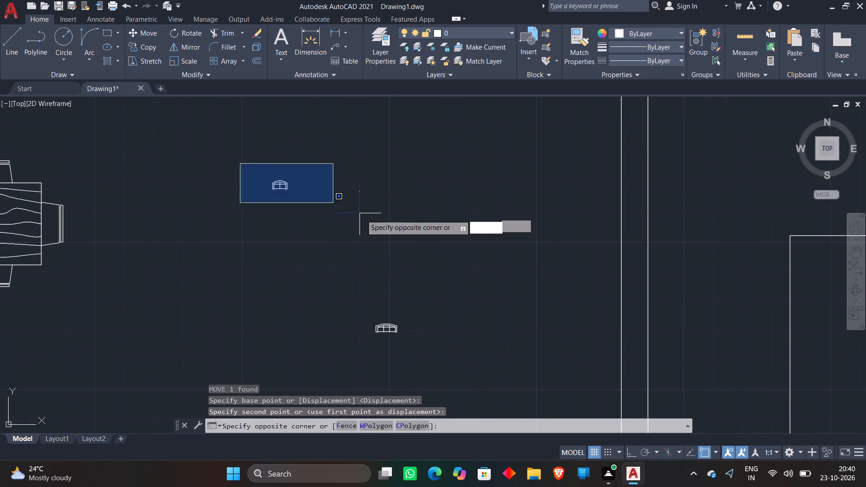
pyautogui.click(362, 215)
pyautogui.rightClick(368, 210)
pyautogui.click(421, 293)
pyautogui.scroll(-3, 375, 233)
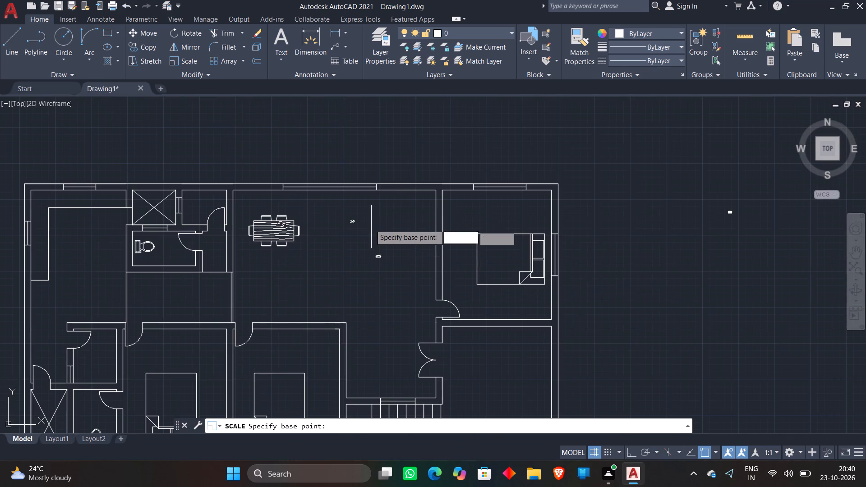
pyautogui.click(364, 216)
pyautogui.click(380, 205)
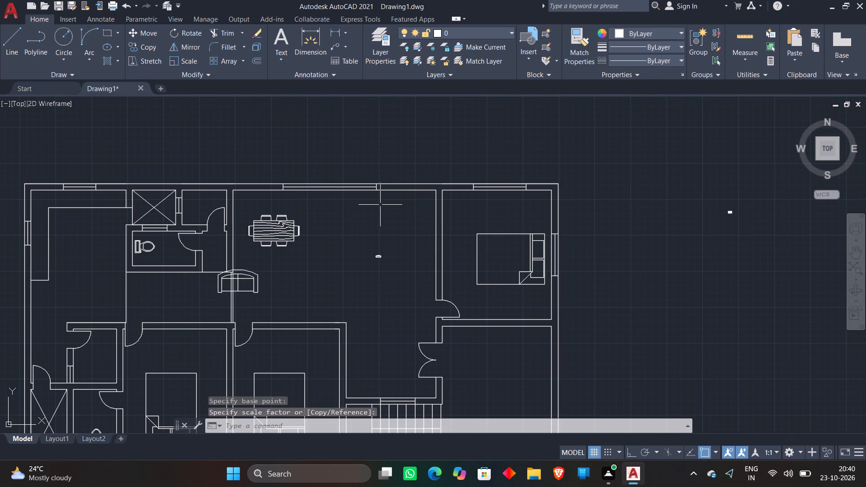
# Move the enlarged two-seat sofa to the central hall's north wall, near the east end of the window.
pyautogui.click(244, 280)
pyautogui.press('m')
pyautogui.press('space')
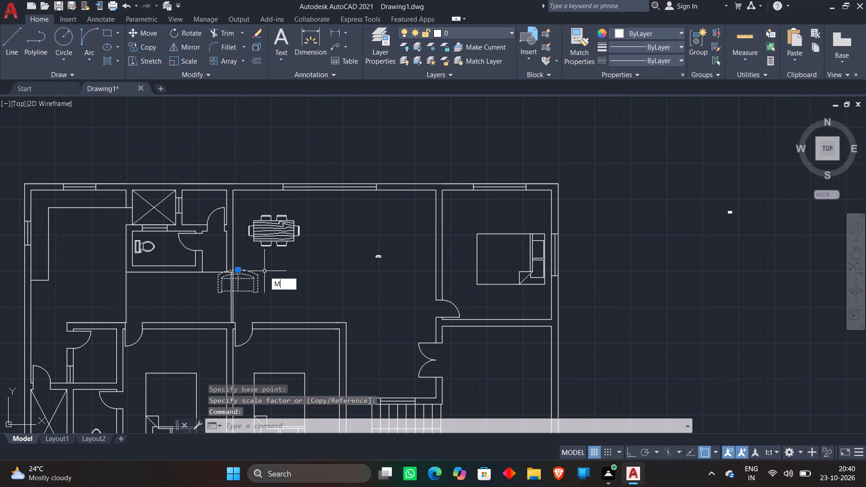
pyautogui.click(249, 285)
pyautogui.click(383, 211)
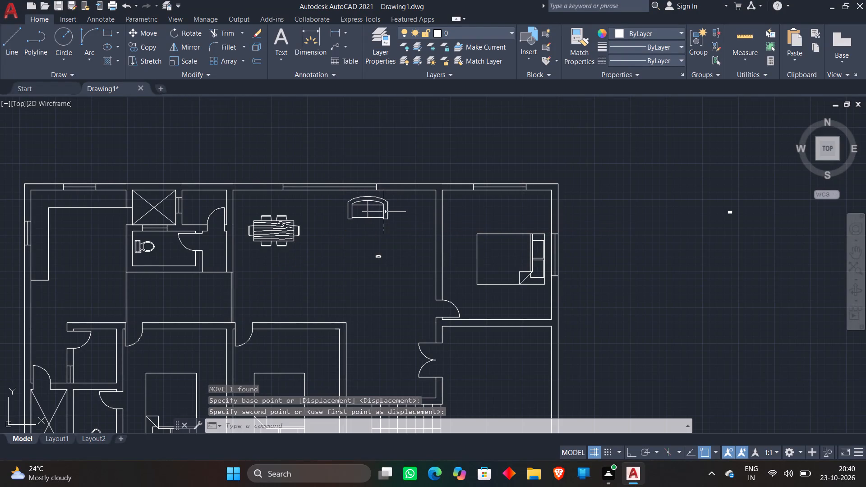
# Rotate the small three-seat sofa block by 270° so that its back faces east.
pyautogui.click(362, 249)
pyautogui.click(402, 277)
pyautogui.rightClick(395, 274)
pyautogui.click(421, 303)
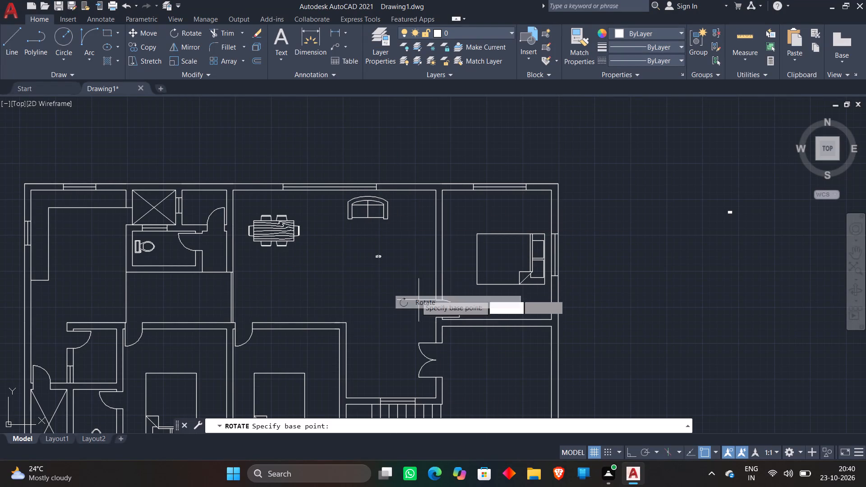
pyautogui.click(411, 284)
pyautogui.press('F8')
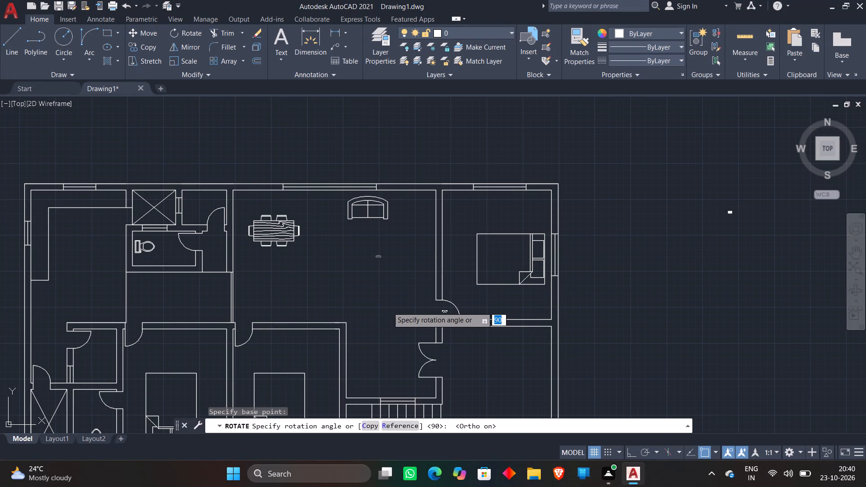
pyautogui.click(392, 307)
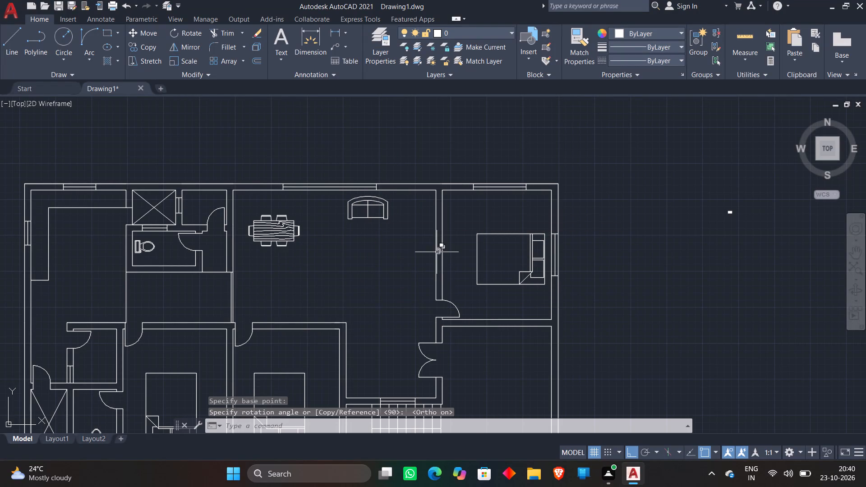
# Move the rotated three-seat sofa straight west, off the east wall and into the central hall.
pyautogui.click(438, 252)
pyautogui.write('M')
pyautogui.press('space')
pyautogui.click(438, 252)
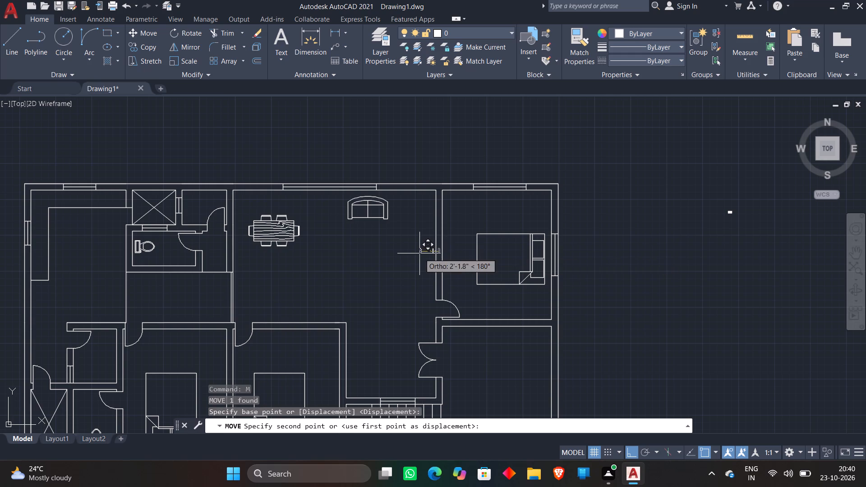
pyautogui.click(414, 253)
# Scale the three-seat sofa up freehand to match the size of the two-seat sofa.
pyautogui.click(425, 273)
pyautogui.click(388, 242)
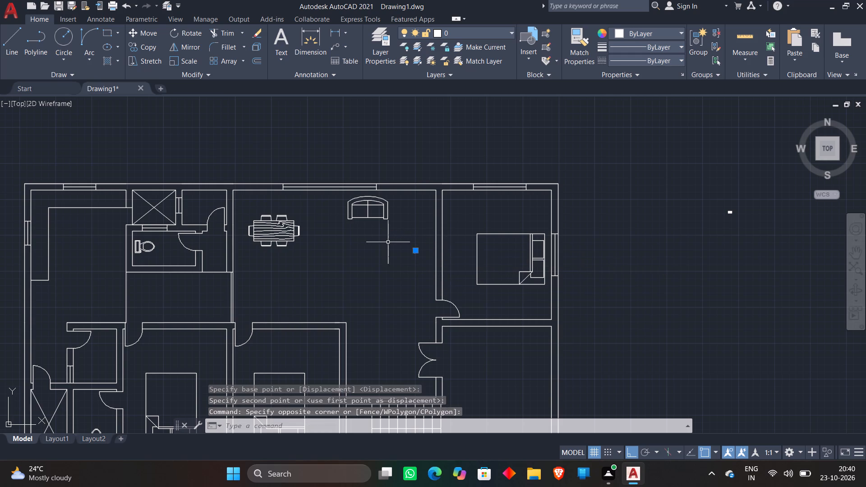
pyautogui.rightClick(388, 242)
pyautogui.click(411, 289)
pyautogui.click(401, 230)
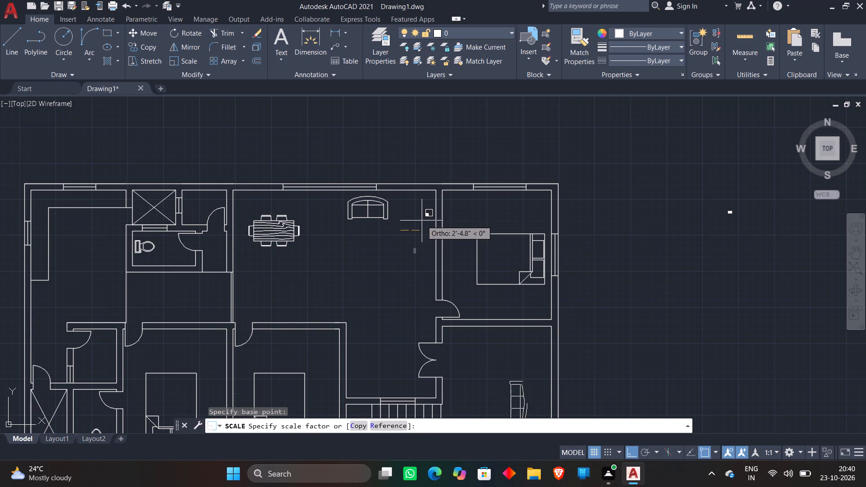
pyautogui.click(422, 221)
# Move the enlarged three-seat sofa into the central hall near its east wall, southeast of the two-seat sofa.
pyautogui.click(515, 382)
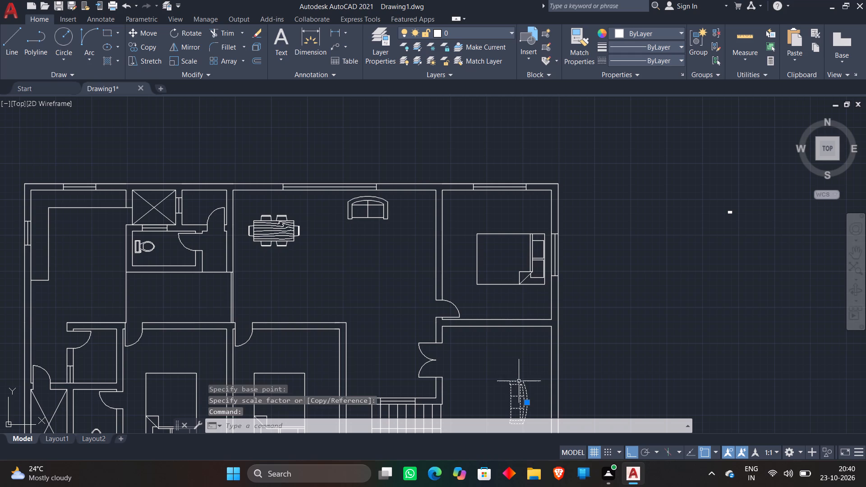
pyautogui.press('m')
pyautogui.press('space')
pyautogui.click(527, 394)
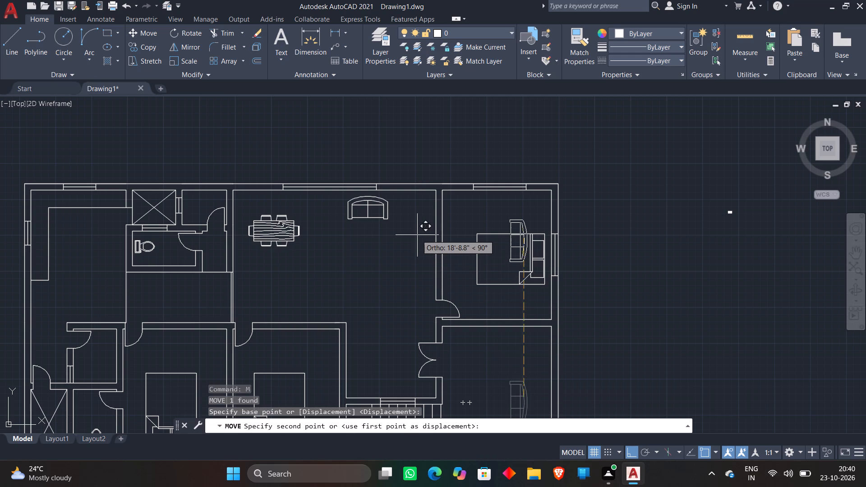
pyautogui.press('F8')
pyautogui.scroll(2, 409, 238)
pyautogui.click(426, 250)
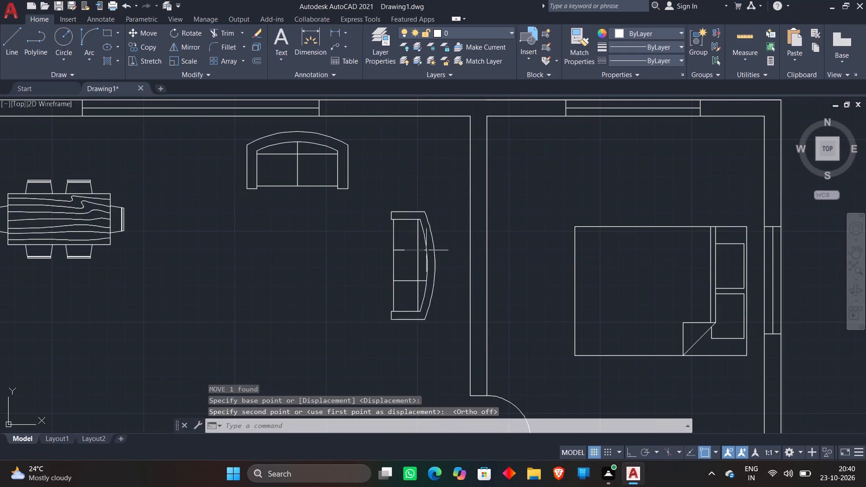
# Move the remaining small rectangular block from outside the plan into the central hall, west of the three-seat sofa.
pyautogui.scroll(-4, 477, 225)
pyautogui.click(689, 250)
pyautogui.click(633, 173)
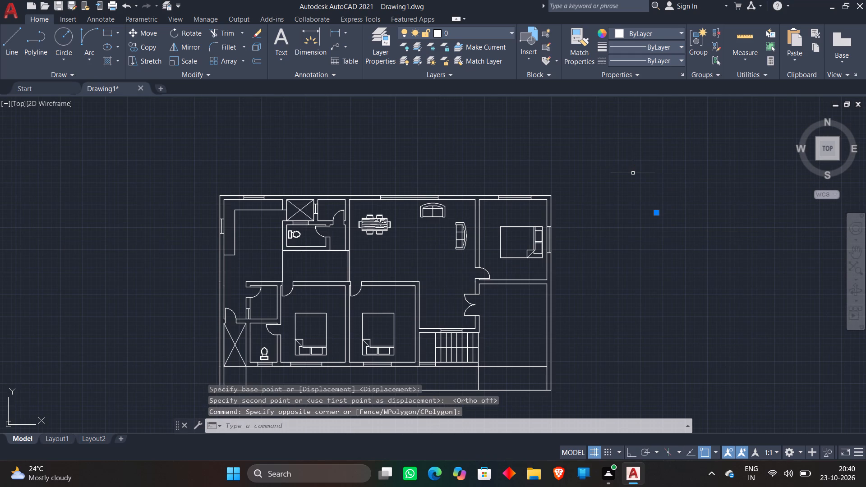
pyautogui.press('m')
pyautogui.press('space')
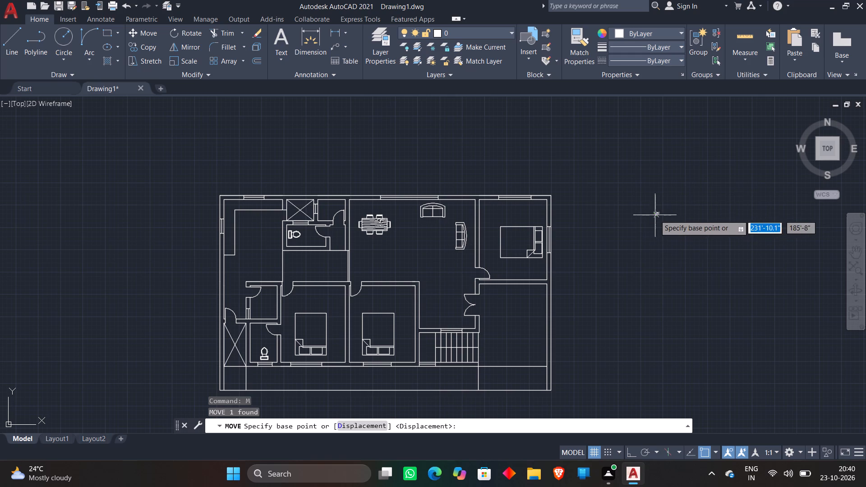
pyautogui.click(655, 215)
pyautogui.scroll(3, 449, 240)
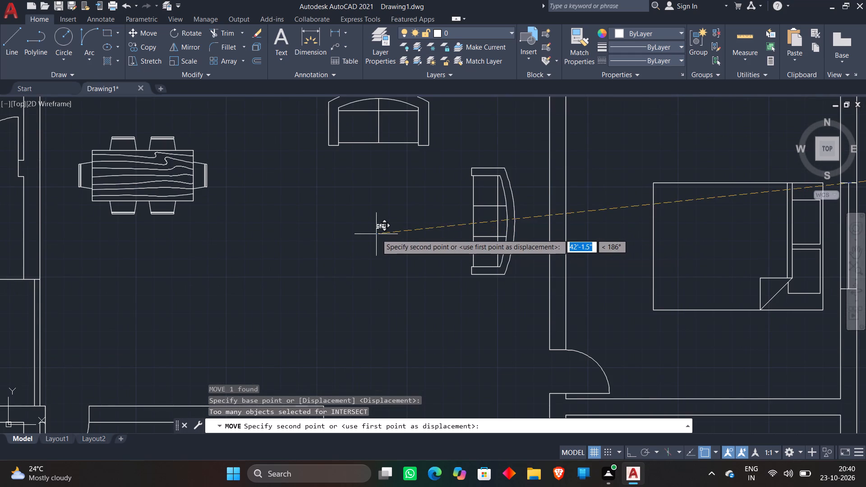
pyautogui.click(379, 234)
# Rotate the small rectangular block in the central hall by 270 degrees, using Ortho mode.
pyautogui.click(417, 261)
pyautogui.click(322, 189)
pyautogui.rightClick(365, 198)
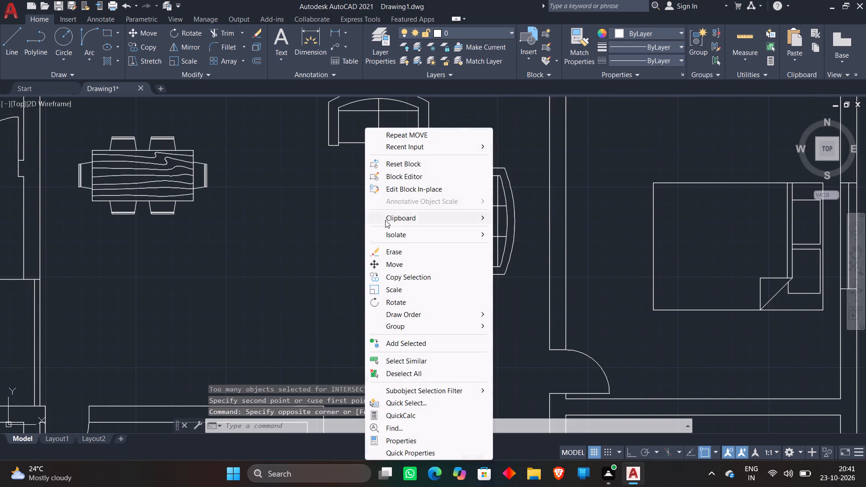
pyautogui.click(391, 299)
pyautogui.click(389, 259)
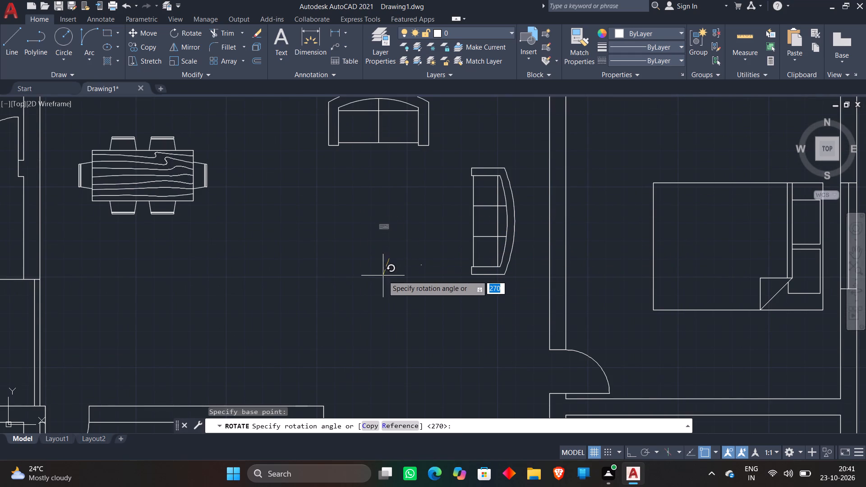
pyautogui.press('F8')
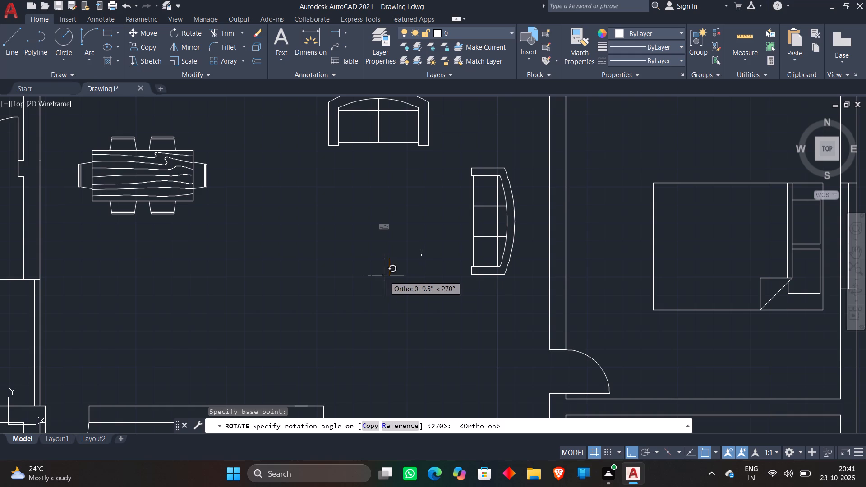
pyautogui.click(385, 276)
# Scale the rotated rectangular block up freehand to coffee-table size, in proportion to the sofas.
pyautogui.click(442, 279)
pyautogui.click(366, 207)
pyautogui.rightClick(379, 219)
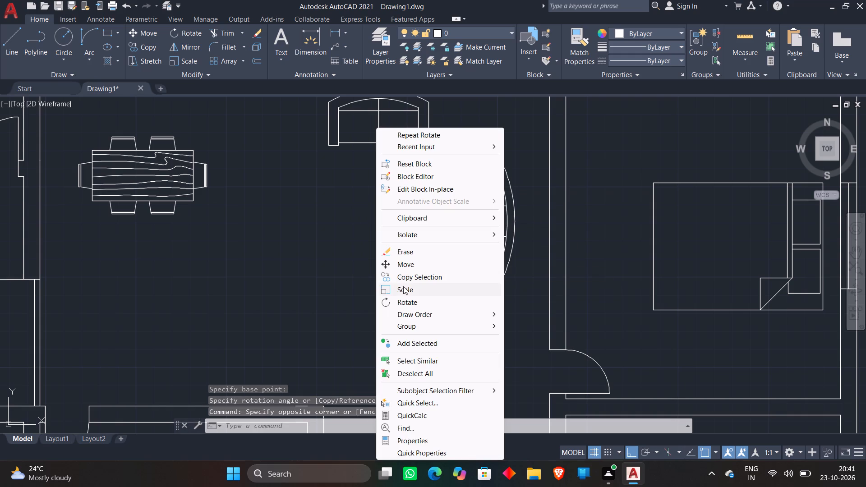
pyautogui.click(403, 292)
pyautogui.click(408, 244)
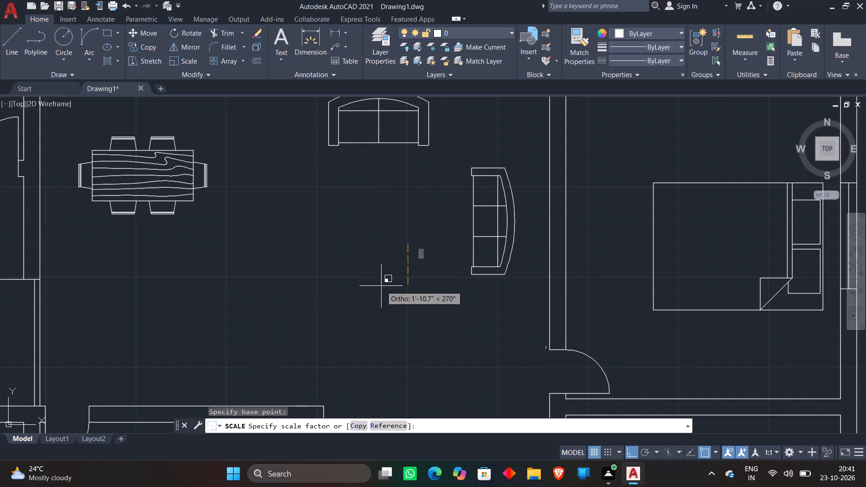
pyautogui.click(381, 286)
# Move the enlarged wooden coffee table northwest, off the east wall, to west of the three-seat sofa and south of the two-seat sofa.
pyautogui.click(520, 321)
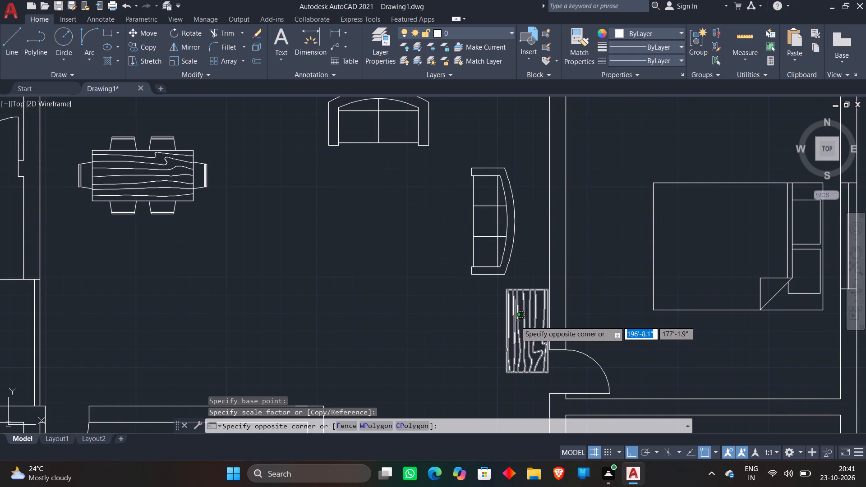
pyautogui.click(504, 322)
pyautogui.press('m')
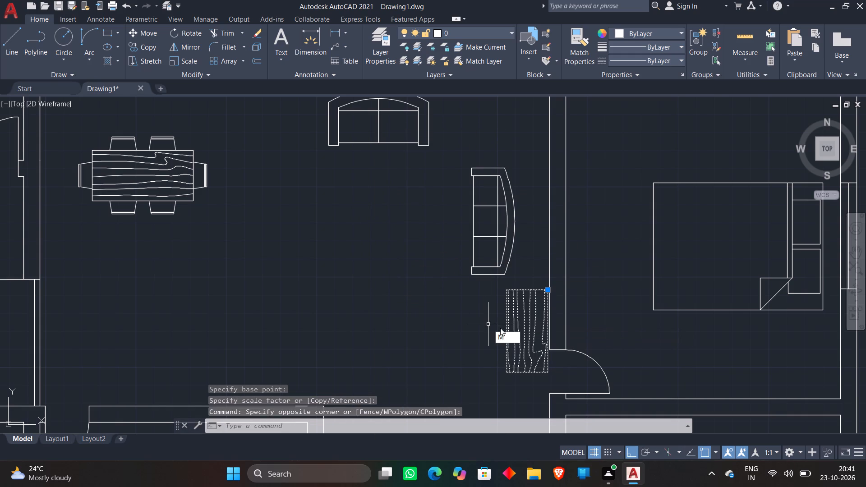
pyautogui.press('space')
pyautogui.click(531, 334)
pyautogui.press('F8')
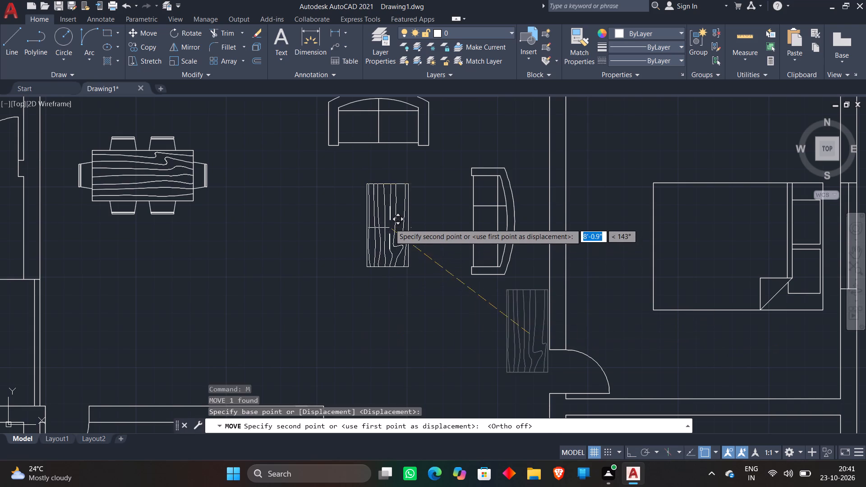
pyautogui.click(401, 228)
# Shift the coffee table slightly west so it lines up below the centre of the two-seat sofa.
pyautogui.scroll(-3, 435, 214)
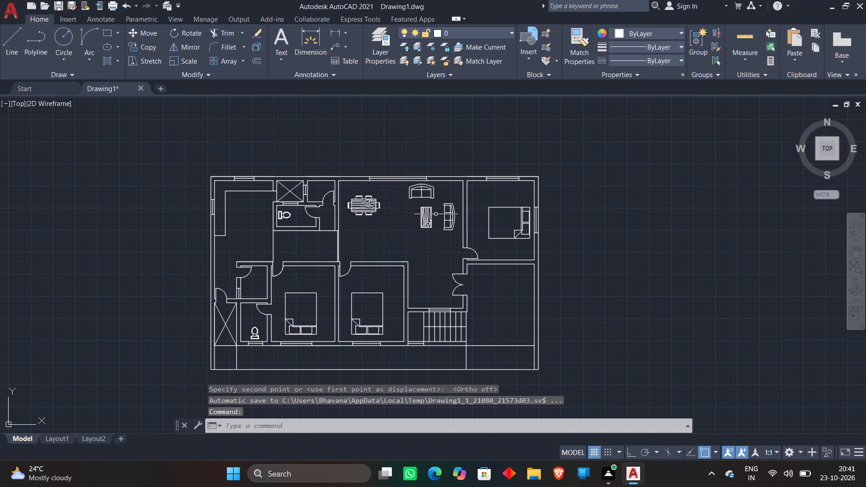
pyautogui.scroll(4, 443, 198)
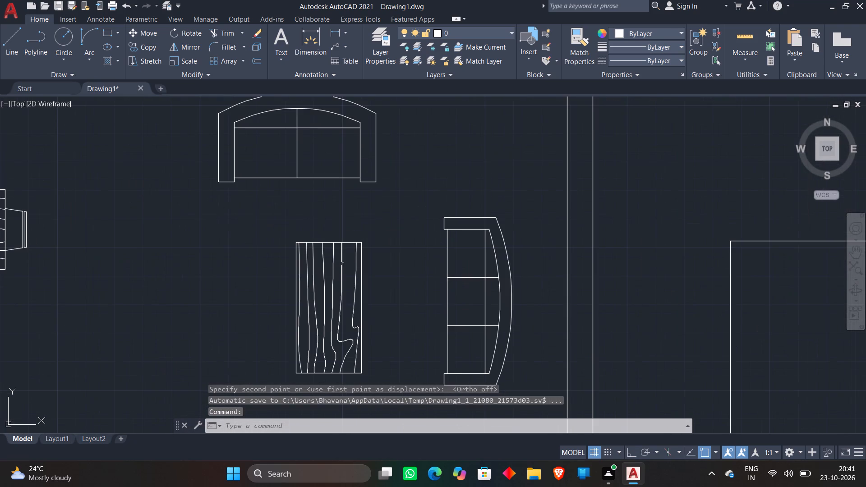
pyautogui.click(339, 265)
pyautogui.click(279, 266)
pyautogui.press('m')
pyautogui.press('space')
pyautogui.click(327, 278)
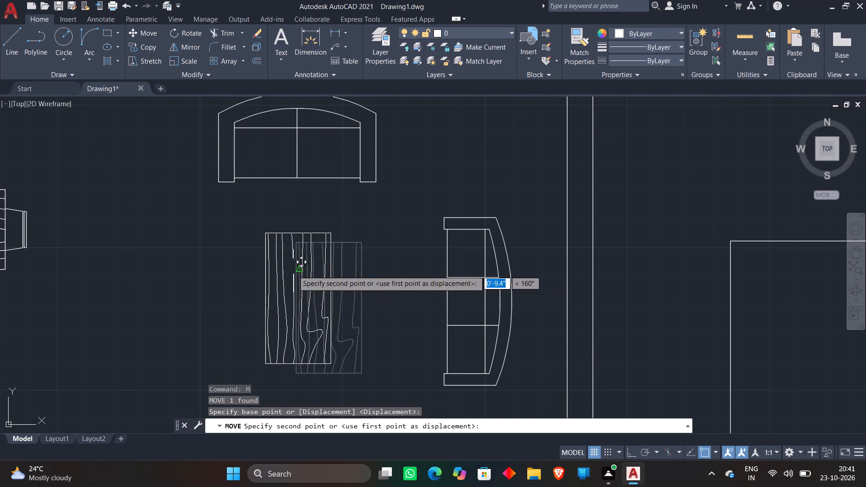
pyautogui.click(296, 275)
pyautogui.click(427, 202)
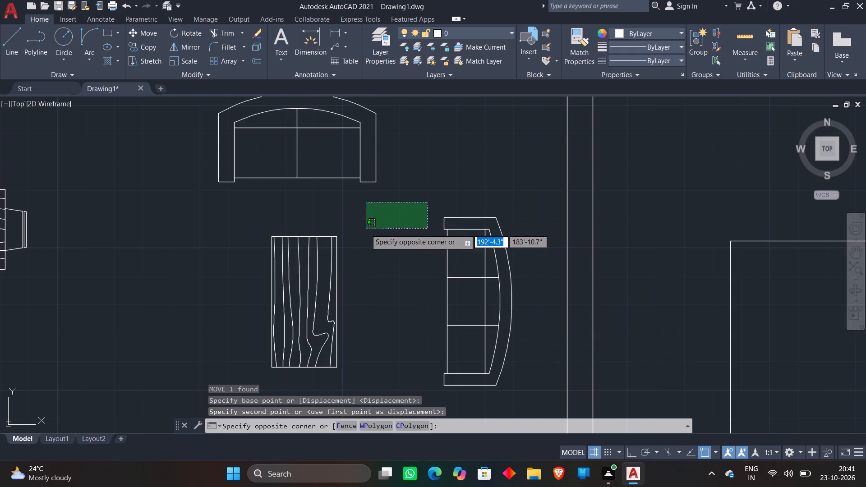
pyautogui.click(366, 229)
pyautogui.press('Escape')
# Move the two-seat sofa and coffee table together about 1'-10" east-southeast, closer to the three-seat sofa.
pyautogui.click(348, 172)
pyautogui.click(284, 217)
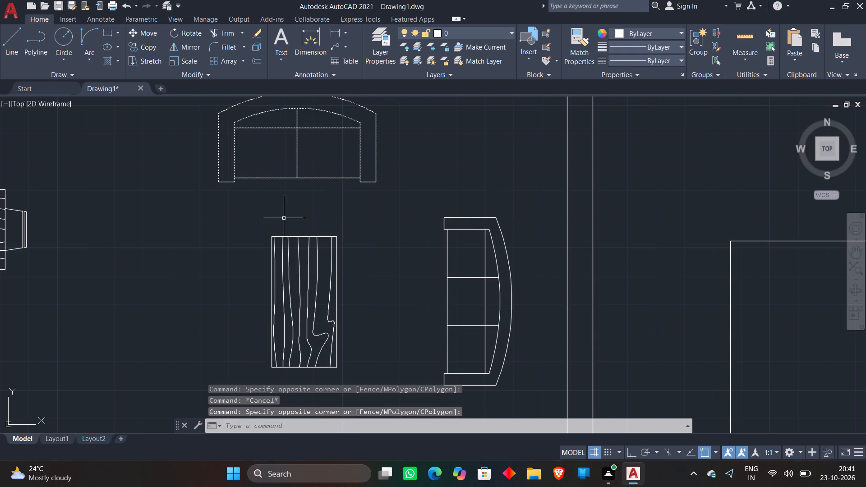
pyautogui.click(281, 271)
pyautogui.press('m')
pyautogui.press('space')
pyautogui.click(295, 269)
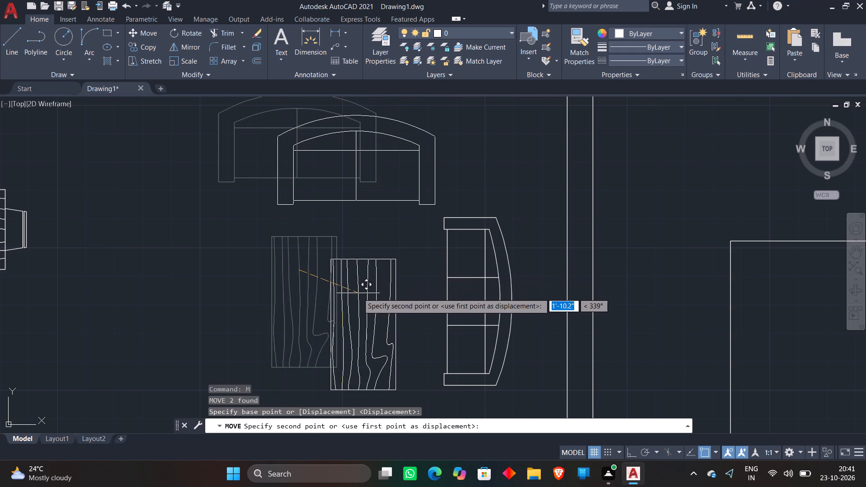
pyautogui.click(358, 293)
# Move the coffee table alone about 8" north, closer to the two-seat sofa.
pyautogui.scroll(-3, 358, 247)
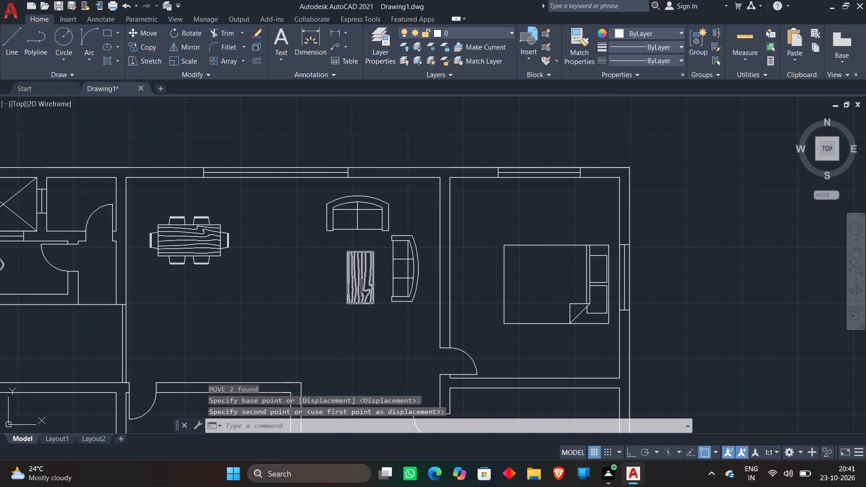
pyautogui.click(361, 276)
pyautogui.press('m')
pyautogui.press('space')
pyautogui.scroll(1, 362, 277)
pyautogui.click(359, 282)
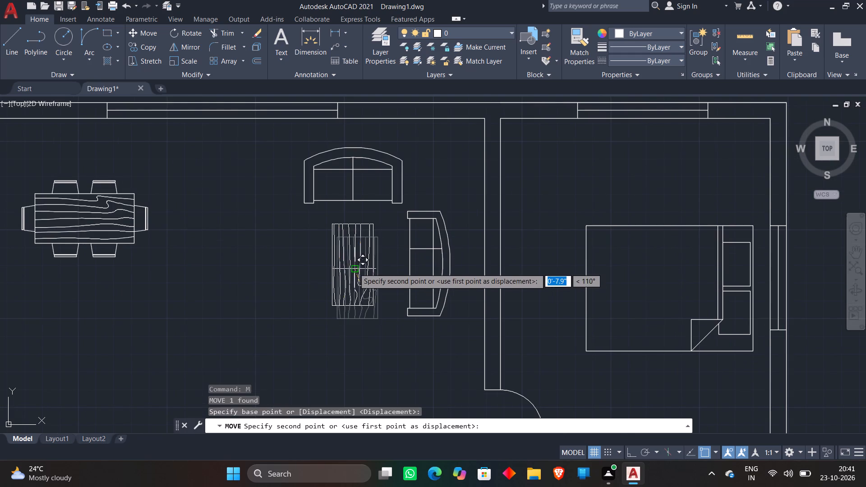
pyautogui.click(356, 267)
# Start single-line text west of the plan with height 1 and rotation 0, entering the lines KITCHEN and 11'X15'4".
pyautogui.scroll(-2, 364, 247)
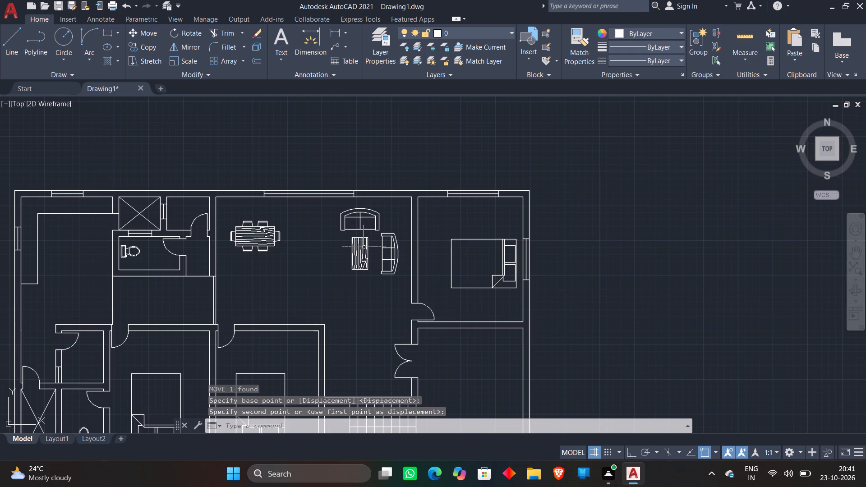
pyautogui.scroll(-2, 360, 253)
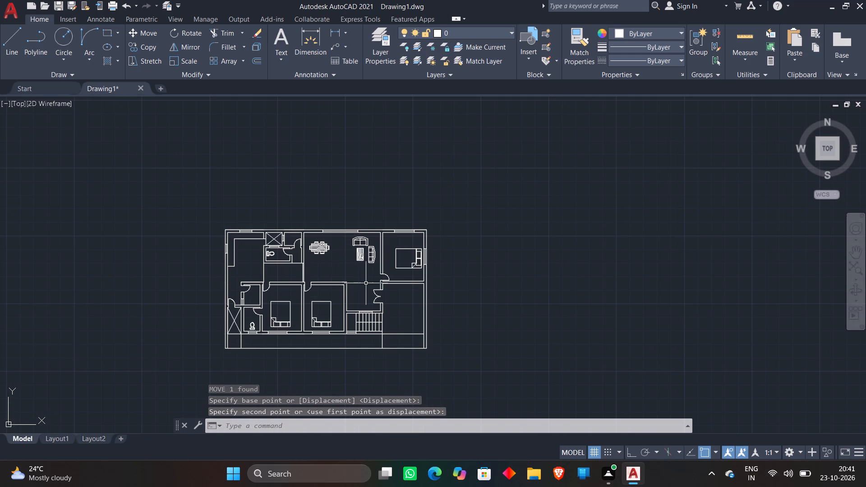
pyautogui.moveTo(366, 283); pyautogui.dragTo(368, 256, button='middle')
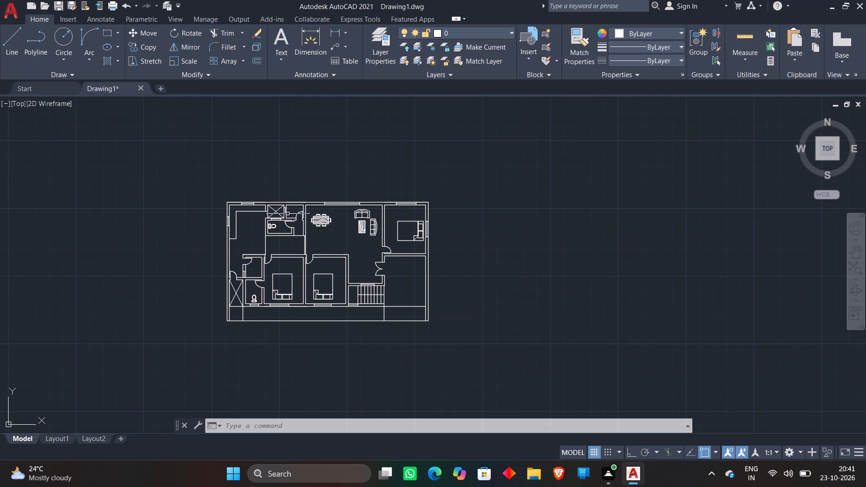
pyautogui.moveTo(178, 206); pyautogui.dragTo(315, 206, button='middle')
pyautogui.write('TEXT')
pyautogui.press('Return')
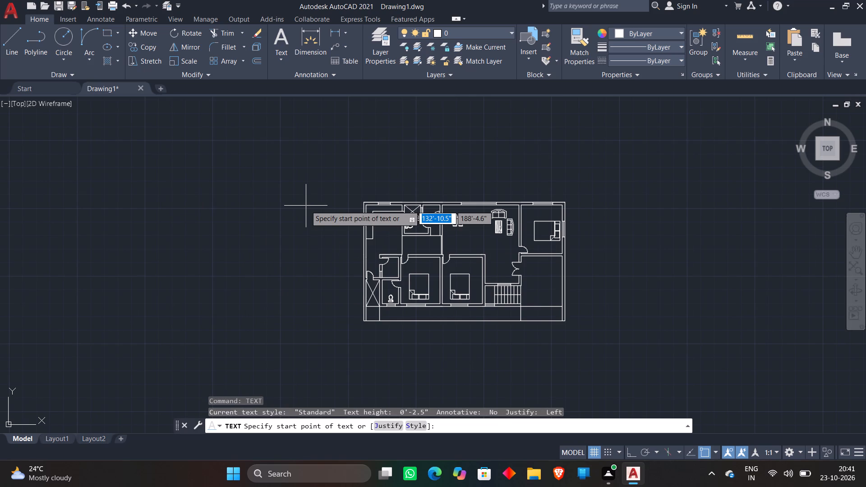
pyautogui.click(254, 234)
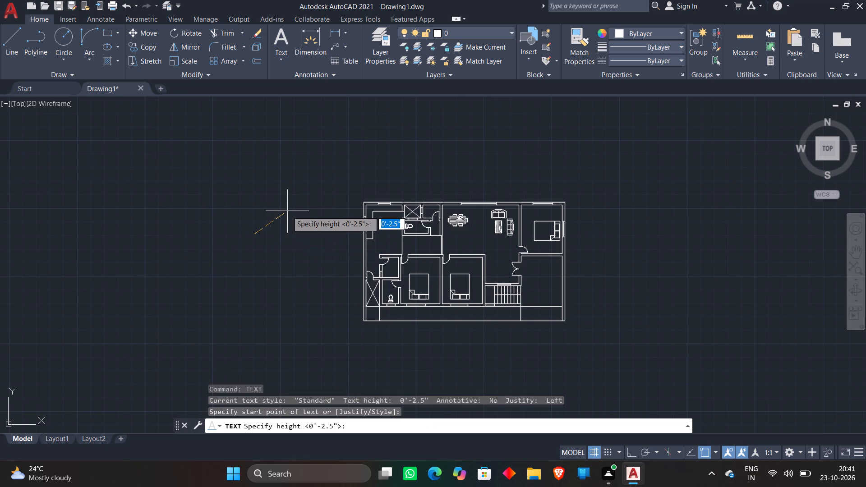
pyautogui.press('1')
pyautogui.press('Return')
pyautogui.press('0')
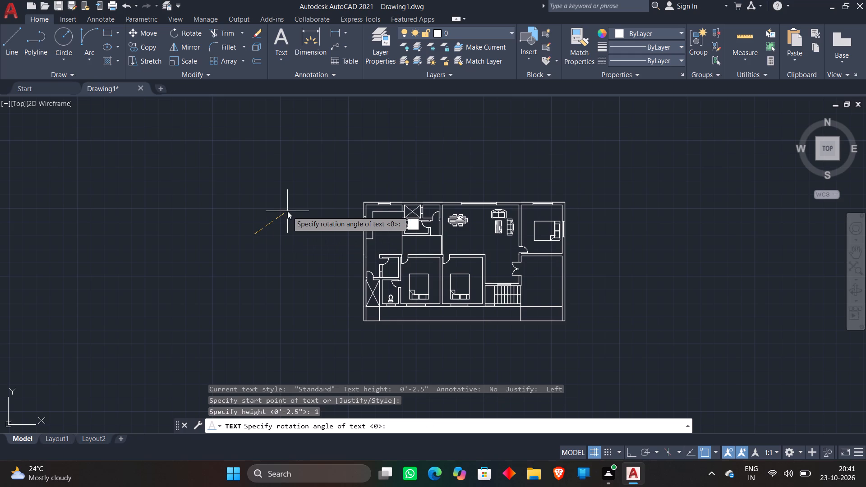
pyautogui.press('Return')
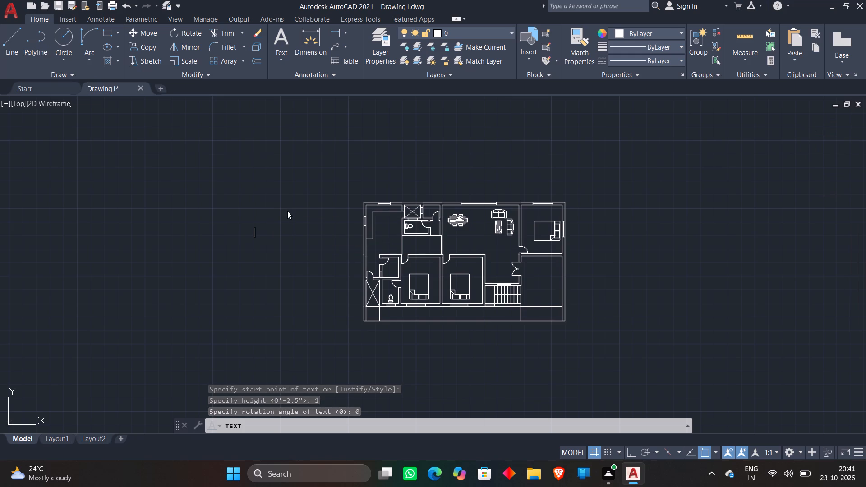
pyautogui.write('KITCHEN')
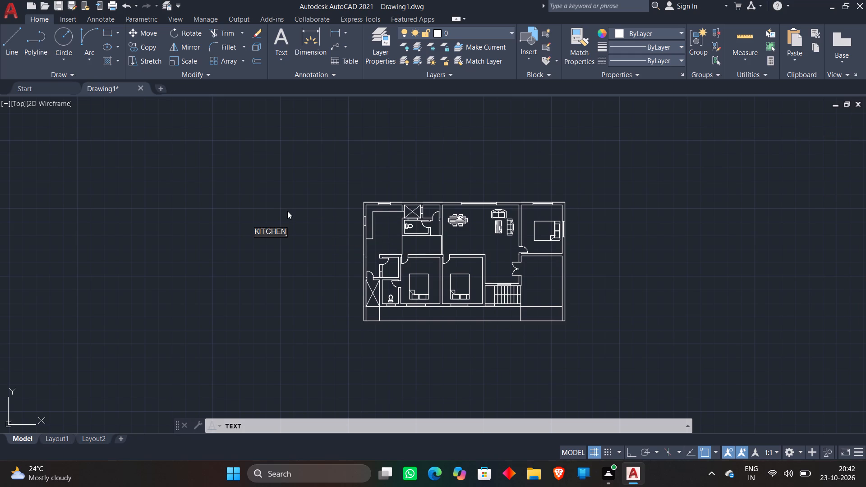
pyautogui.press('Return')
pyautogui.write("11'X")
pyautogui.write("15'4")
pyautogui.hotkey('shift', '"')
pyautogui.press('Return')
# Add the text lines O.T.S and 5'X4' below the kitchen label.
pyautogui.write('O.T.S')
pyautogui.press('Return')
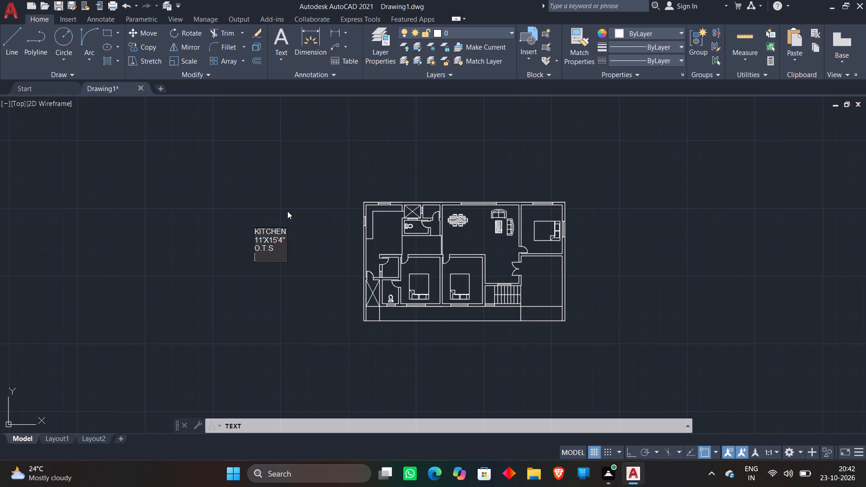
pyautogui.write("5'X4")
pyautogui.press("'")
pyautogui.press('Return')
# Add the text lines C.TOILET and 5'2"X4' below the O.T.S label.
pyautogui.write('C.')
pyautogui.press('t')
pyautogui.write('OILET')
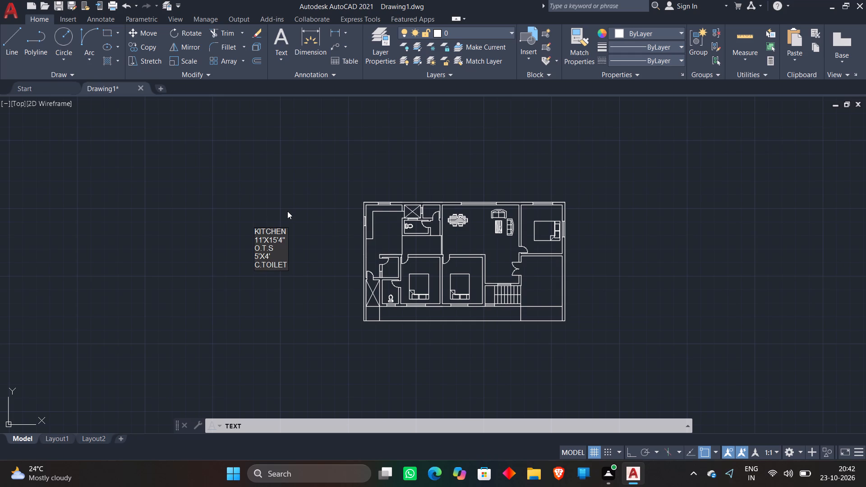
pyautogui.press('Return')
pyautogui.write('5\'2"X')
pyautogui.write("4'")
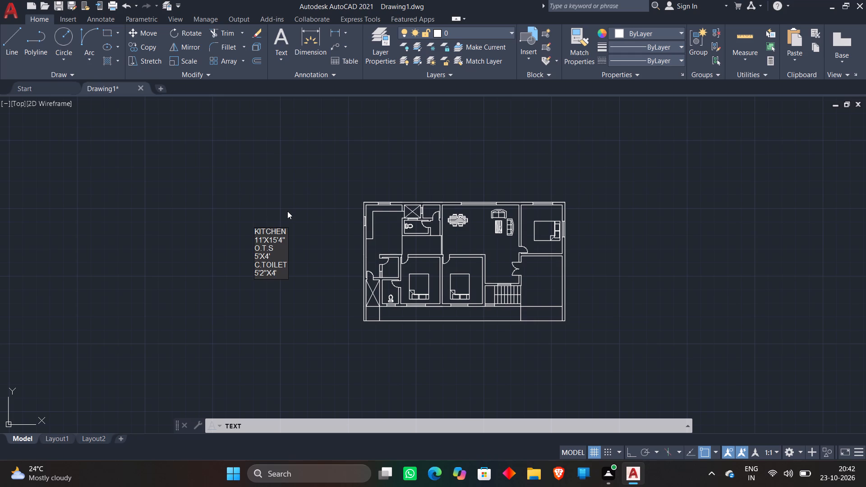
# Add the text lines TOILET and 7'4"X4' below the C.TOILET label.
pyautogui.press('Return')
pyautogui.press('y')
pyautogui.press('BackSpace')
pyautogui.write('TOILET')
pyautogui.press('Return')
pyautogui.write('7\'4"')
pyautogui.press('x')
pyautogui.write("4'")
pyautogui.press('Return')
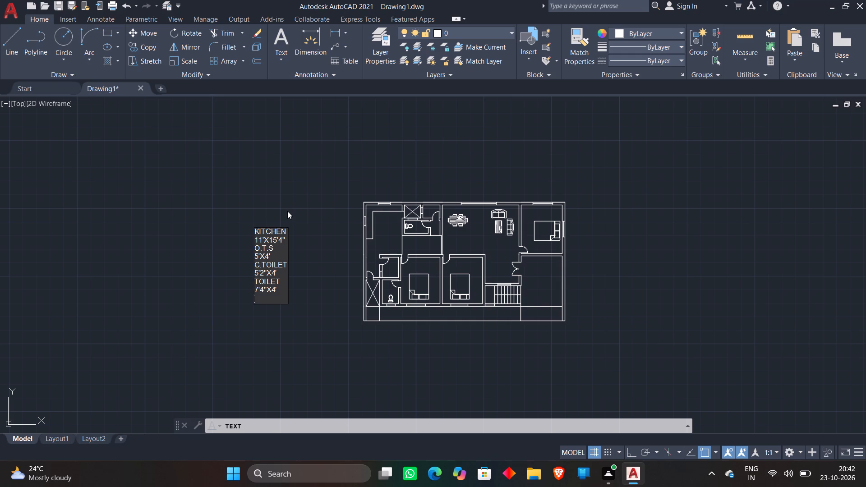
# Add the text lines LOBBY and 10'4"X6'8" below the 7'4"X4' toilet label.
pyautogui.write('LOBBY')
pyautogui.press('Return')
pyautogui.write('10\'4"X')
pyautogui.write('6\'8"')
pyautogui.press('Return')
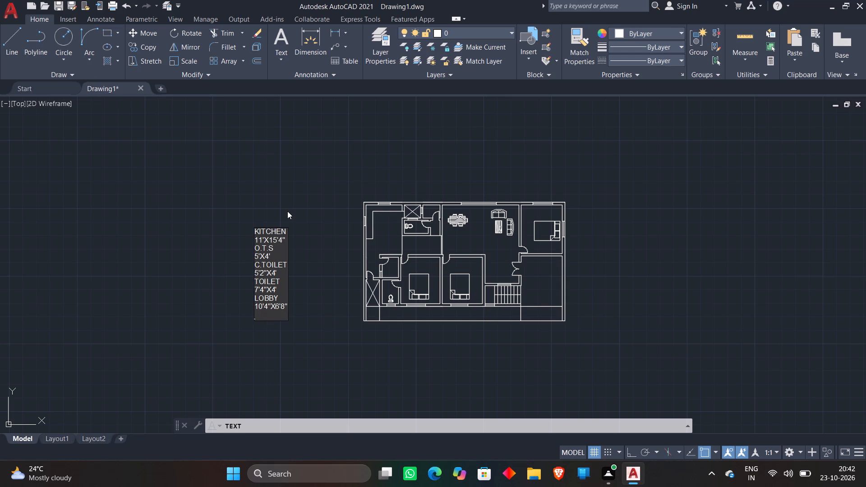
# Add the text lines WASH and 5'X6'8" below the lobby label.
pyautogui.write('WASH')
pyautogui.press('Return')
pyautogui.write("5'")
pyautogui.press('x')
pyautogui.write('6\'8"')
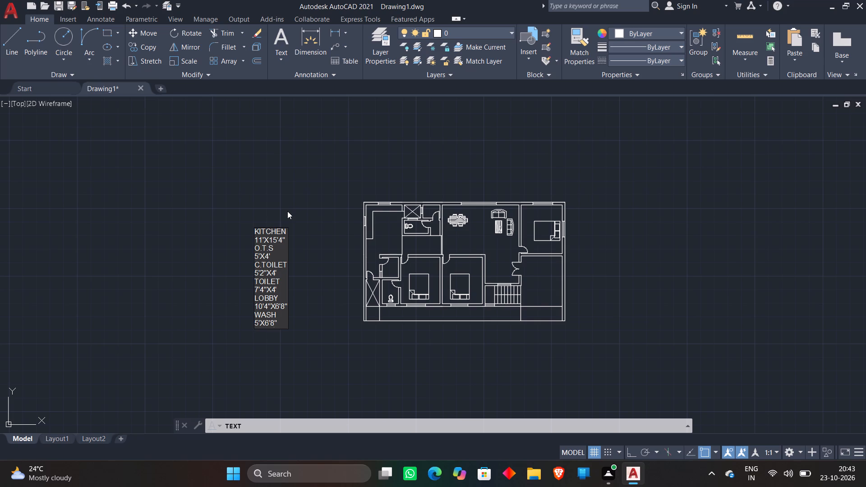
pyautogui.press('Return')
# Add a second toilet label below the wash label with the text lines TOILET and 5'X7'4".
pyautogui.write('TOIL')
pyautogui.write('ET')
pyautogui.press('Return')
pyautogui.write("5'")
pyautogui.press('x')
pyautogui.write('7\'4"')
pyautogui.press('Return')
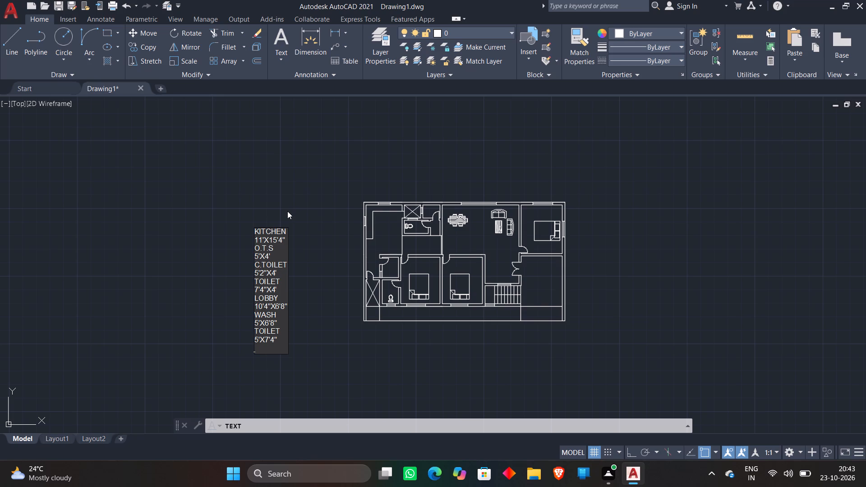
# Add the text lines BEDROOM and 12'X14'4" below the second toilet label.
pyautogui.write('BEDROOM')
pyautogui.press('Return')
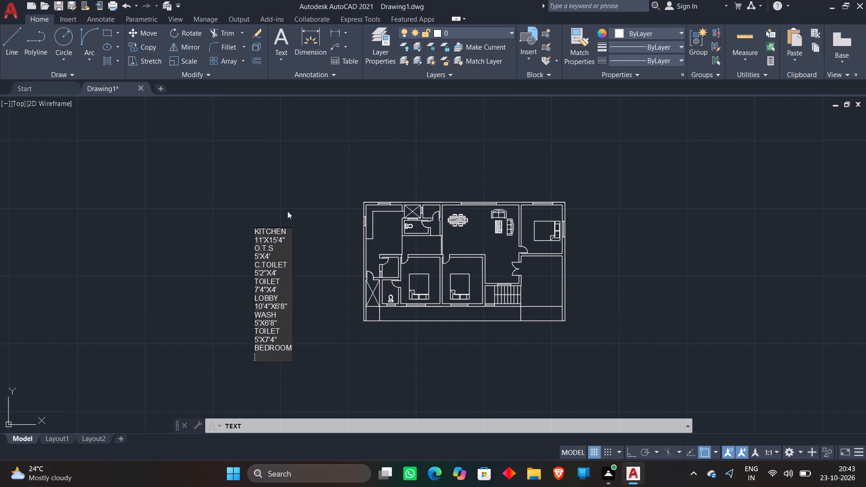
pyautogui.write('12')
pyautogui.press("'")
pyautogui.press('x')
pyautogui.write('14')
pyautogui.write("'4")
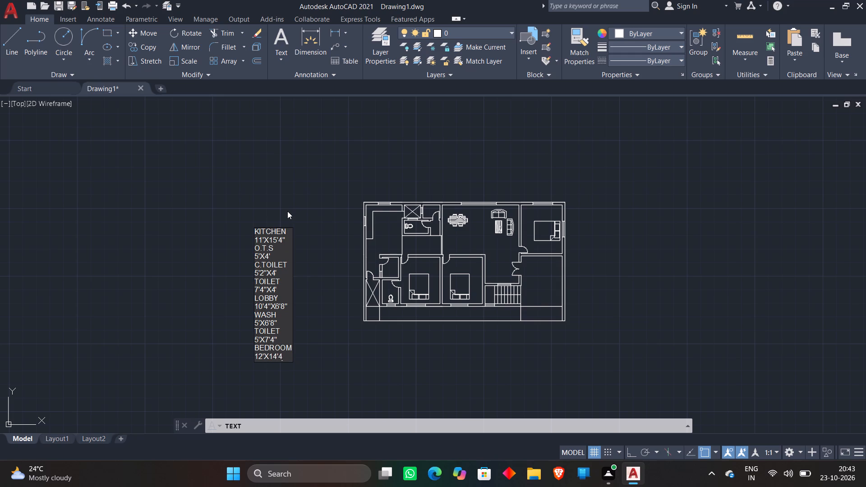
pyautogui.hotkey('shift', '"')
pyautogui.press('Return')
# Add the text lines LIVING and 23'6"X15'4" below the bedroom label.
pyautogui.write('LIVING')
pyautogui.press('Return')
pyautogui.write("23'6")
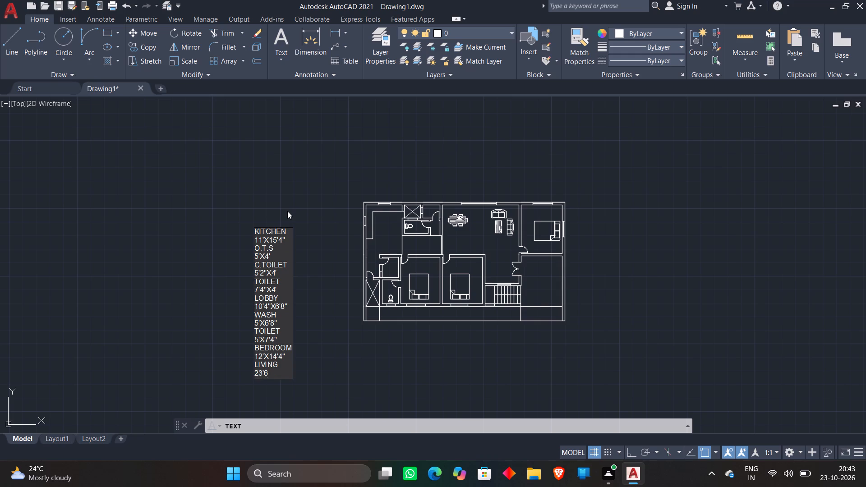
pyautogui.hotkey('shift', '"')
pyautogui.press('Return')
pyautogui.press('BackSpace')
pyautogui.press('x')
pyautogui.press('1')
pyautogui.write("5'")
pyautogui.write('4"')
pyautogui.press('Return')
# Add the text lines FOYER and 10'10"X8' below the living label.
pyautogui.press('f')
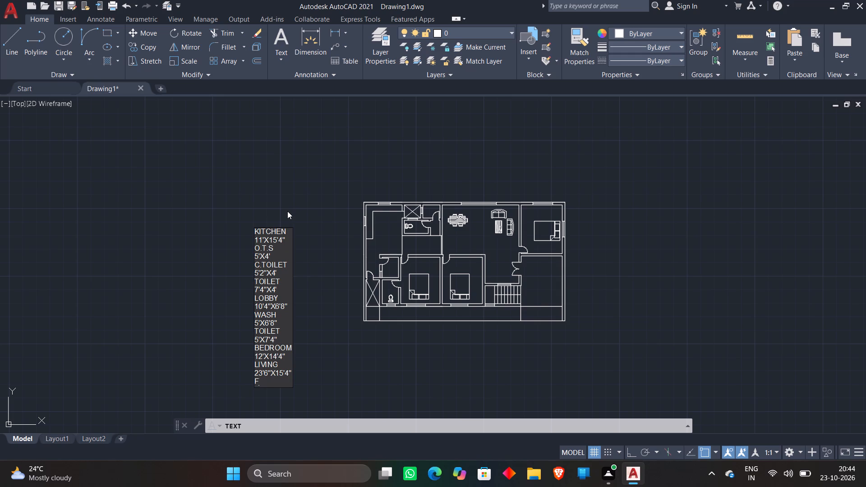
pyautogui.write('OYER')
pyautogui.press('Return')
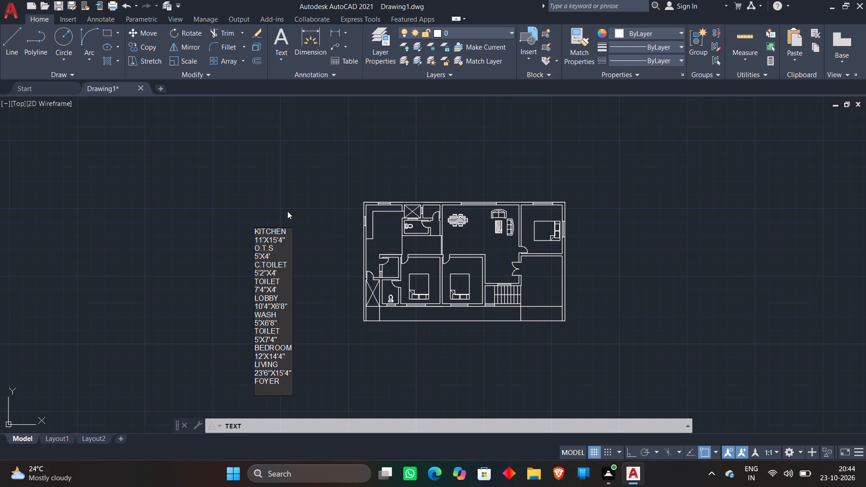
pyautogui.press('1')
pyautogui.press('0')
pyautogui.write('\'10"X')
pyautogui.write("8'")
# Add the text lines BEDROOM and 12'8"X15' below the foyer label.
pyautogui.press('Return')
pyautogui.write('BEDROOM')
pyautogui.press('Return')
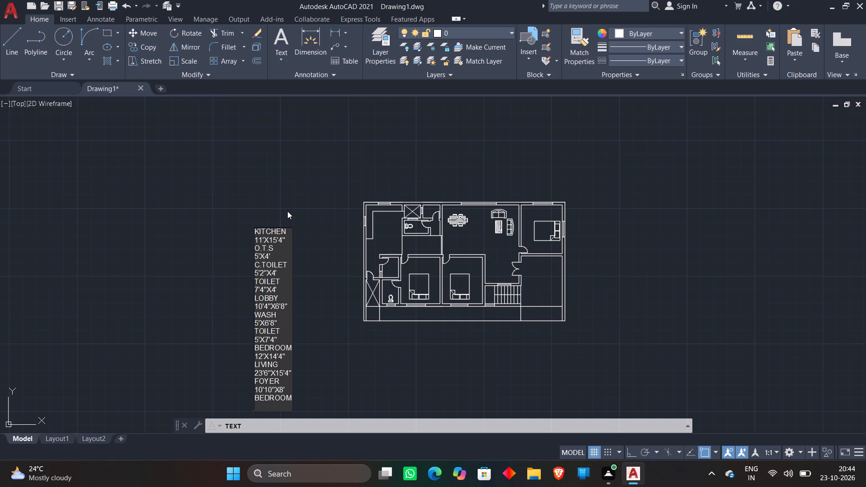
pyautogui.write('12')
pyautogui.press("'")
pyautogui.press('8')
pyautogui.hotkey('shift', '"')
pyautogui.press('x')
pyautogui.write("15'")
pyautogui.press('Return')
# Add the text lines PORCH and 12'8"X18'8" below the second bedroom label.
pyautogui.write('PORC')
pyautogui.press('h')
pyautogui.press('Return')
pyautogui.write('12\'8"X')
pyautogui.write("18'8")
pyautogui.hotkey('shift', '"')
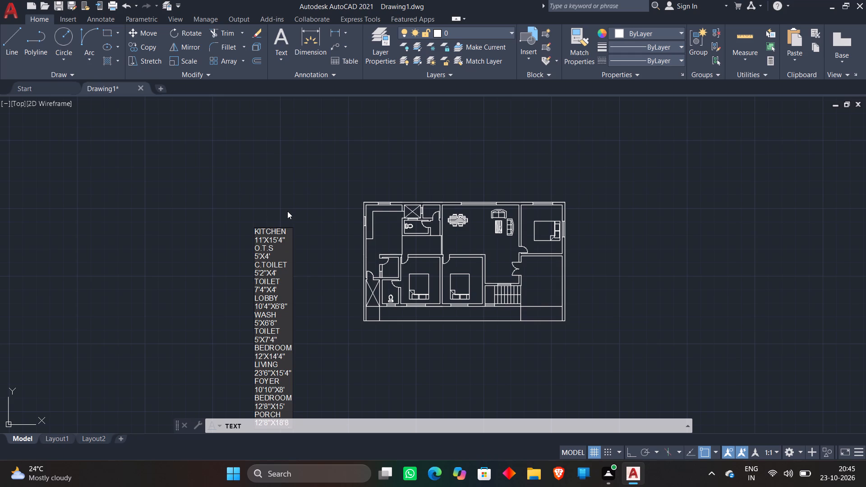
pyautogui.press('Return')
# Add the door, window and ventilator tags MD, D1, D2, W and V as separate text lines below the porch label.
pyautogui.write('MD')
pyautogui.press('Return')
pyautogui.write('D1')
pyautogui.press('Return')
pyautogui.write('D2')
pyautogui.press('Return')
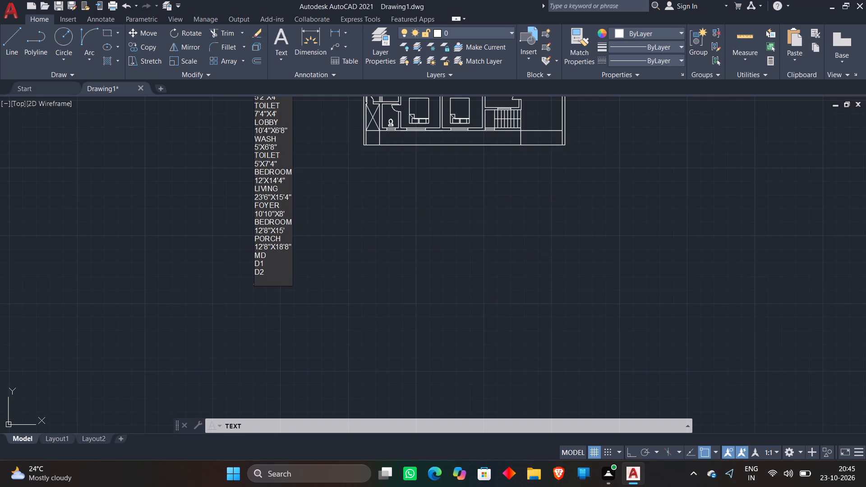
pyautogui.press('w')
pyautogui.press('Return')
pyautogui.press('v')
pyautogui.press('Return')
# Add the text line GROUND FLOOR at the end of the label list and finish the text.
pyautogui.write('GROUND FLOOR')
pyautogui.press('Return')
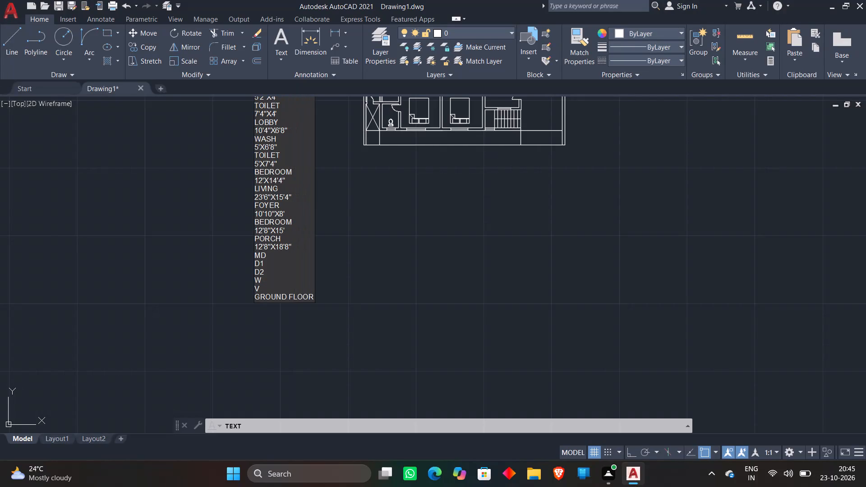
pyautogui.click(419, 179)
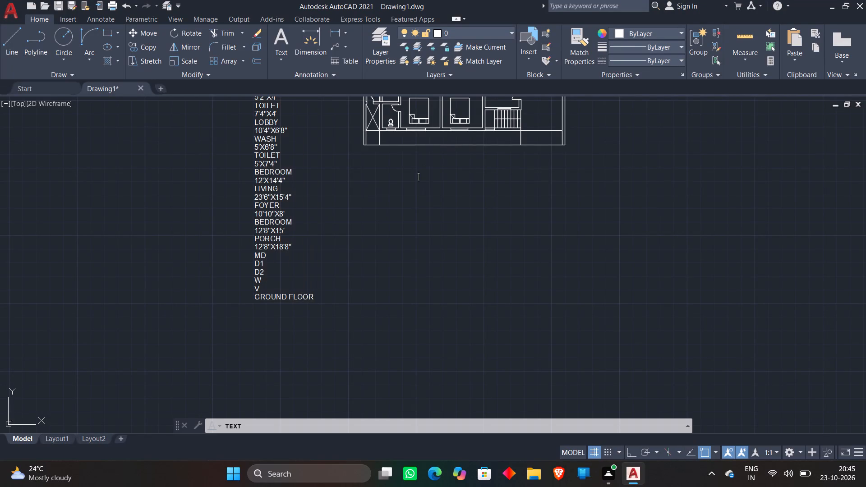
pyautogui.press('Return')
# Scale up the whole list of text labels freehand from a base point just beside the list.
pyautogui.scroll(-3, 398, 188)
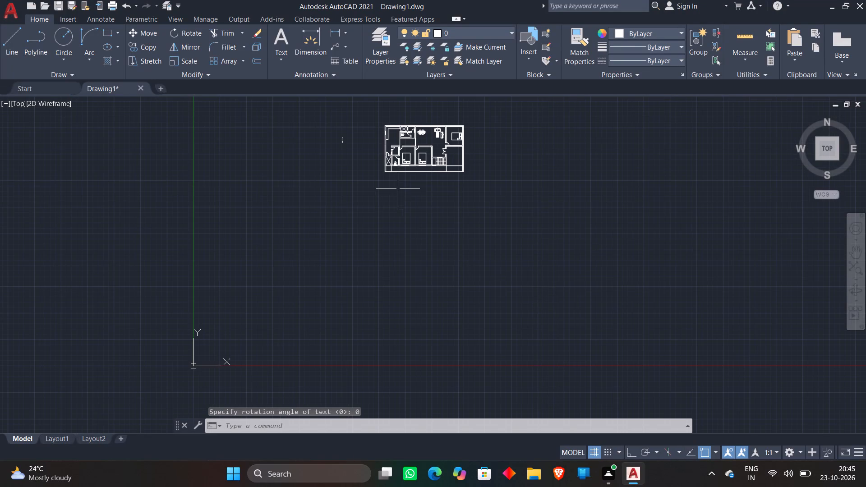
pyautogui.click(317, 125)
pyautogui.click(359, 170)
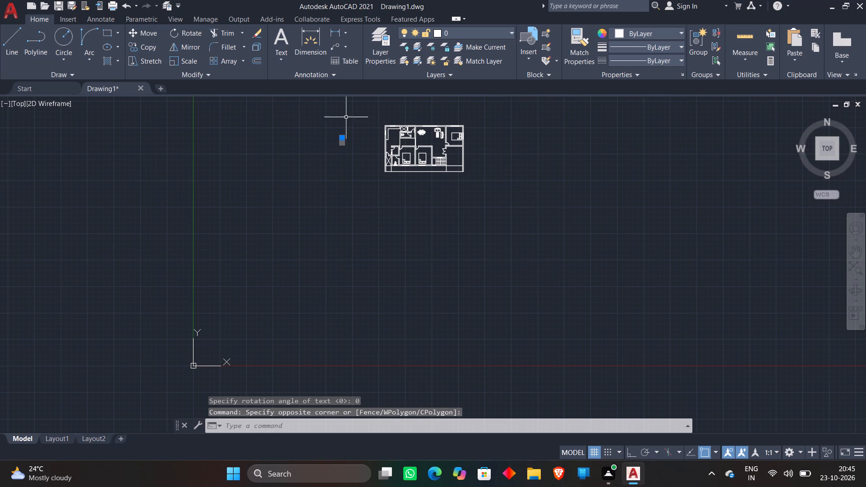
pyautogui.scroll(2, 357, 117)
pyautogui.rightClick(357, 117)
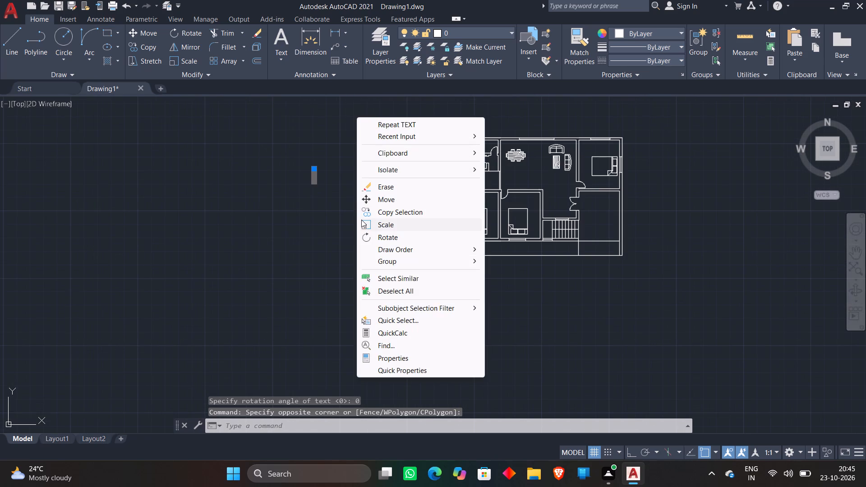
pyautogui.click(361, 220)
pyautogui.click(333, 180)
pyautogui.click(343, 266)
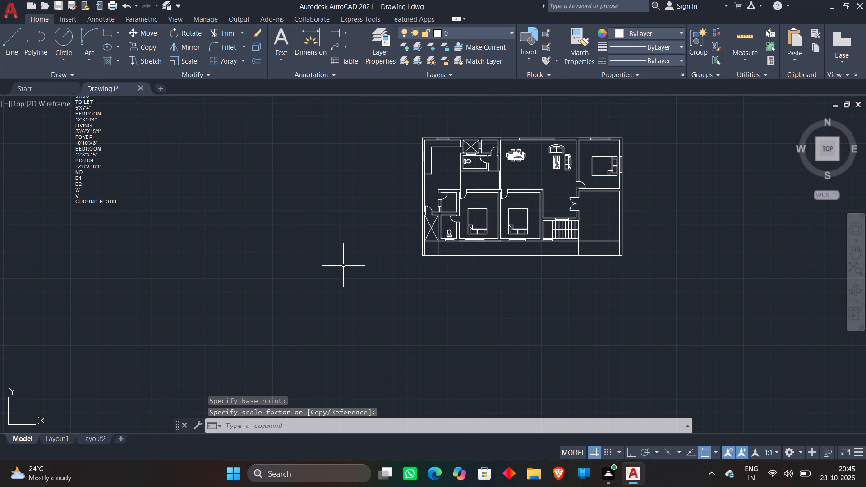
# Move the whole enlarged label list to the empty area just beside the kitchen side of the floor plan.
pyautogui.scroll(-2, 342, 244)
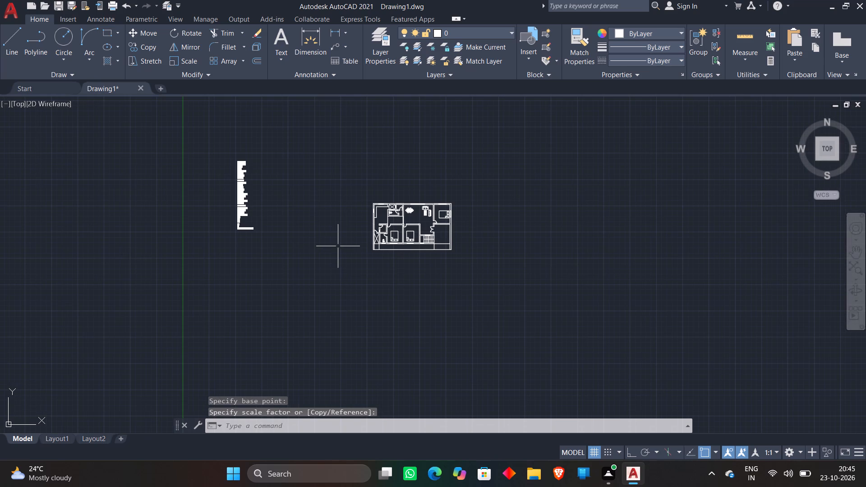
pyautogui.click(226, 152)
pyautogui.click(308, 261)
pyautogui.write('M')
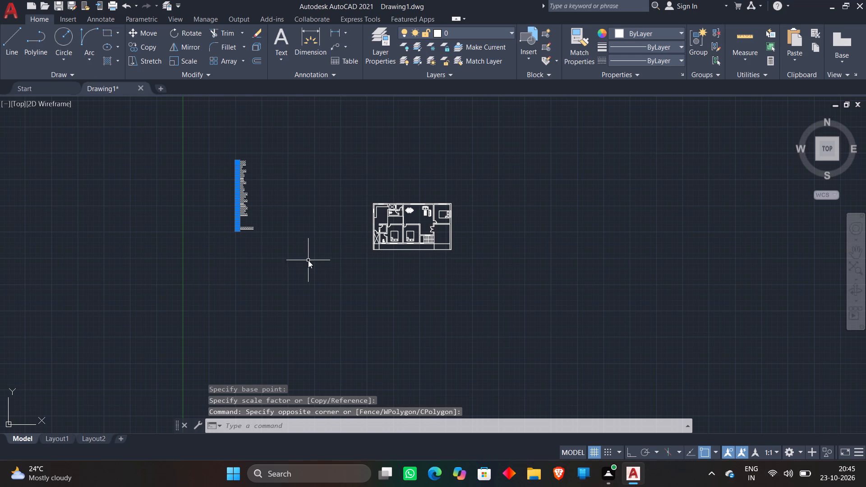
pyautogui.press('space')
pyautogui.click(236, 185)
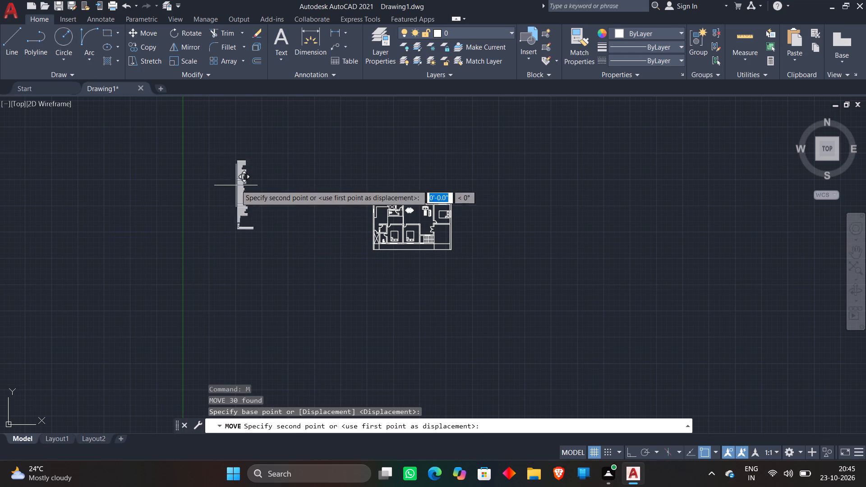
pyautogui.scroll(2, 322, 230)
pyautogui.click(378, 257)
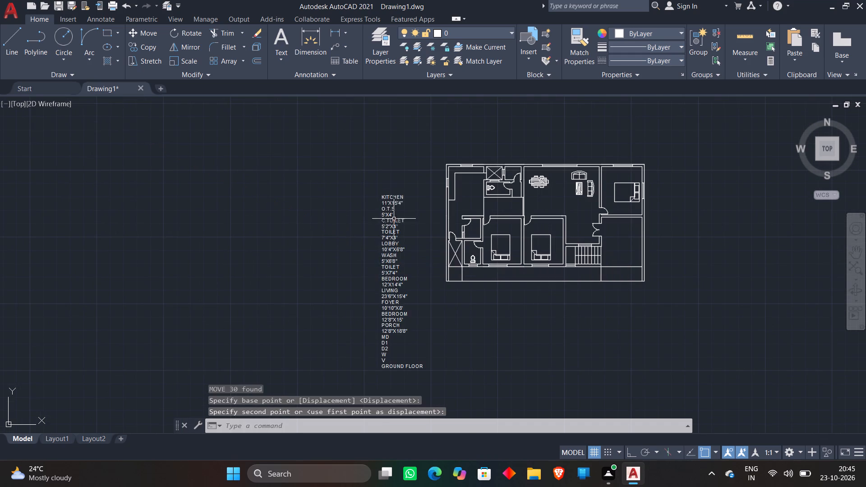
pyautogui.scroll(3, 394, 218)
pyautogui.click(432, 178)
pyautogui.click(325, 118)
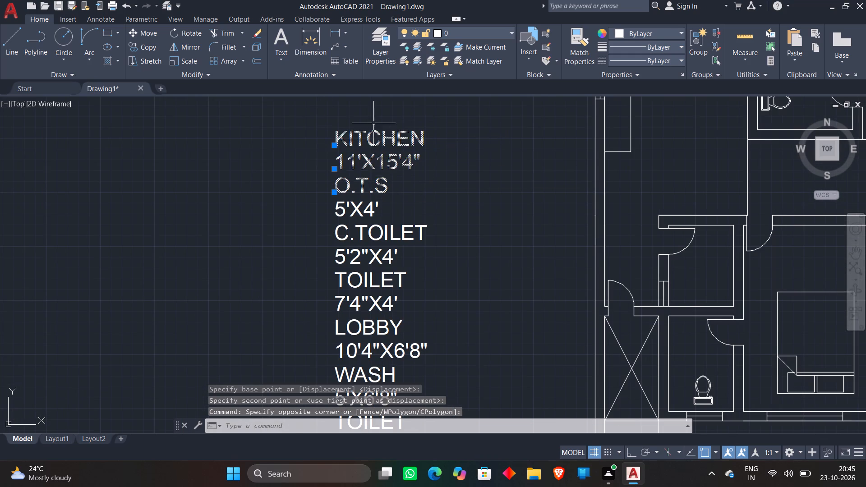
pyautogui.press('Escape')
# Move the KITCHEN and 11'X15'4" text lines from the label list into the kitchen, beside the counter.
pyautogui.moveTo(440, 151); pyautogui.dragTo(371, 203, button='middle')
pyautogui.scroll(1, 371, 203)
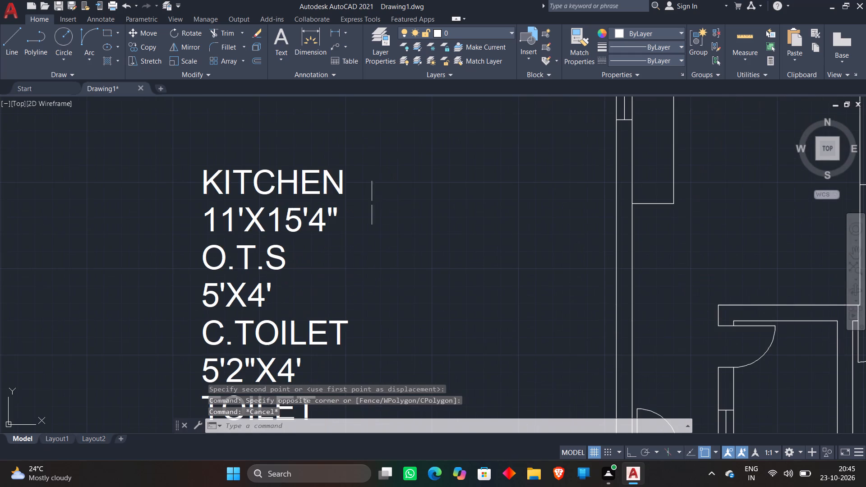
pyautogui.click(380, 230)
pyautogui.click(137, 124)
pyautogui.press('m')
pyautogui.press('space')
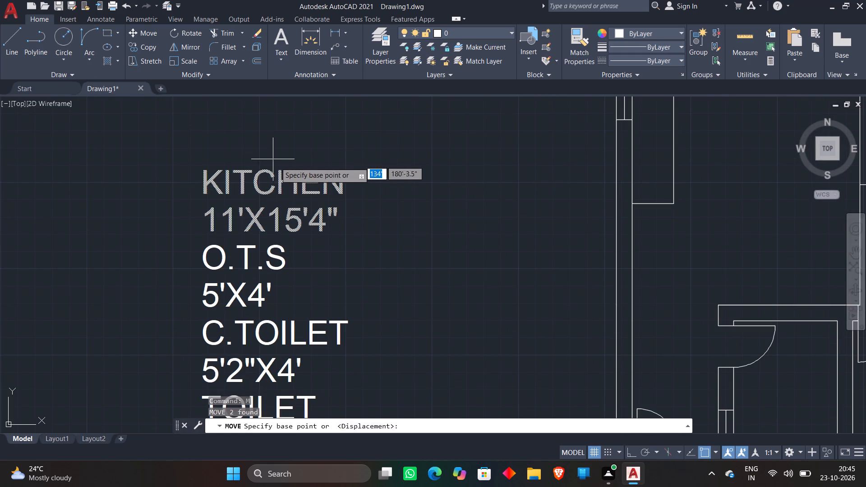
pyautogui.scroll(-4, 280, 165)
pyautogui.click(281, 174)
pyautogui.scroll(3, 357, 156)
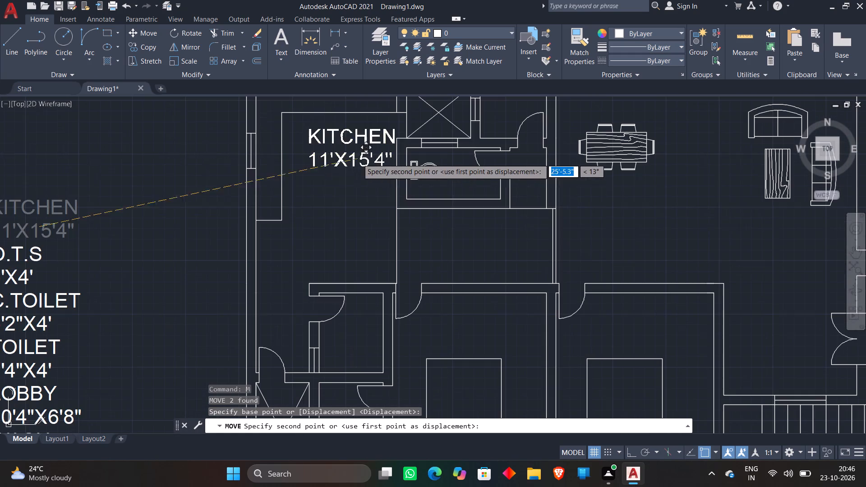
pyautogui.click(342, 184)
# Move the O.T.S and 5'X4' text lines from the label list into the crossed shaft beside the kitchen.
pyautogui.scroll(-3, 350, 163)
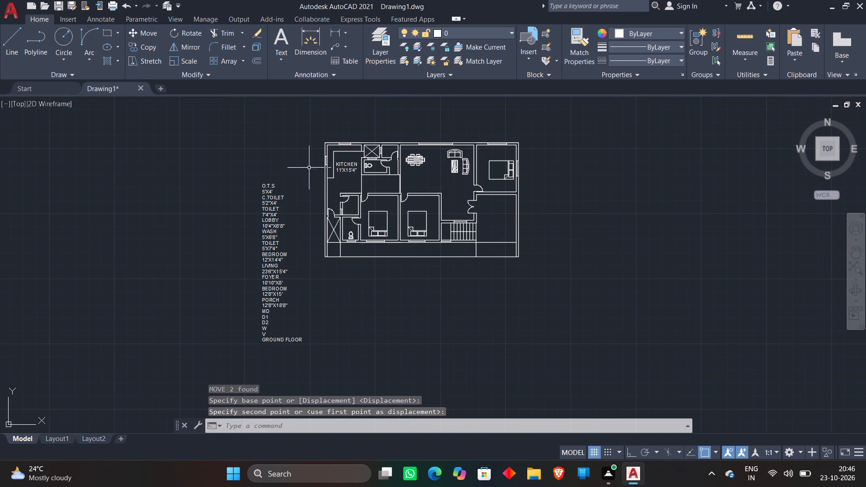
pyautogui.scroll(2, 275, 180)
pyautogui.click(282, 209)
pyautogui.click(180, 165)
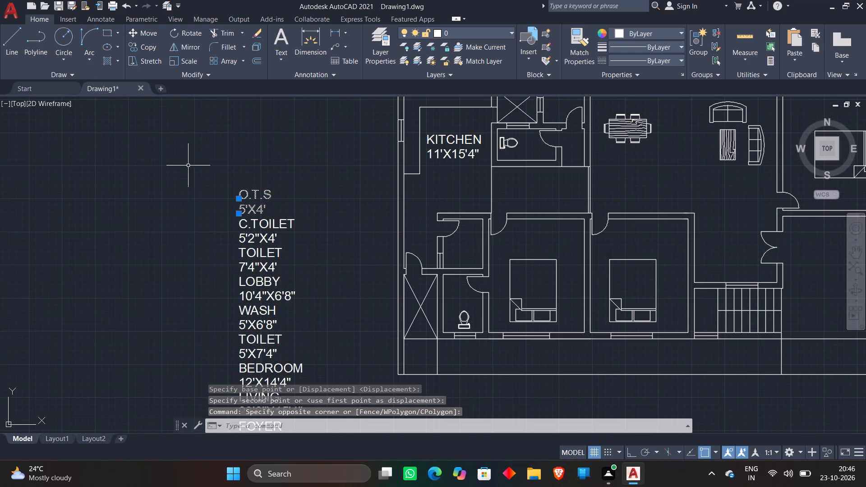
pyautogui.write('M')
pyautogui.press('space')
pyautogui.click(253, 199)
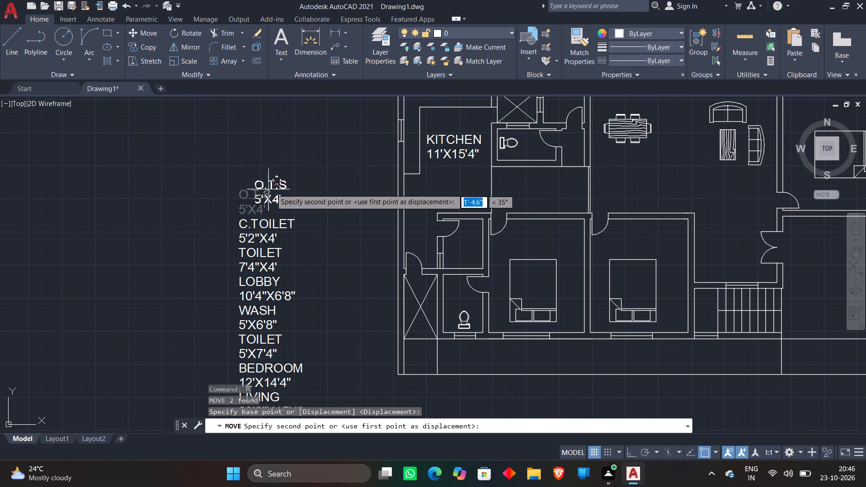
pyautogui.scroll(-2, 319, 145)
pyautogui.moveTo(318, 147); pyautogui.dragTo(286, 182, button='middle')
pyautogui.scroll(5, 359, 165)
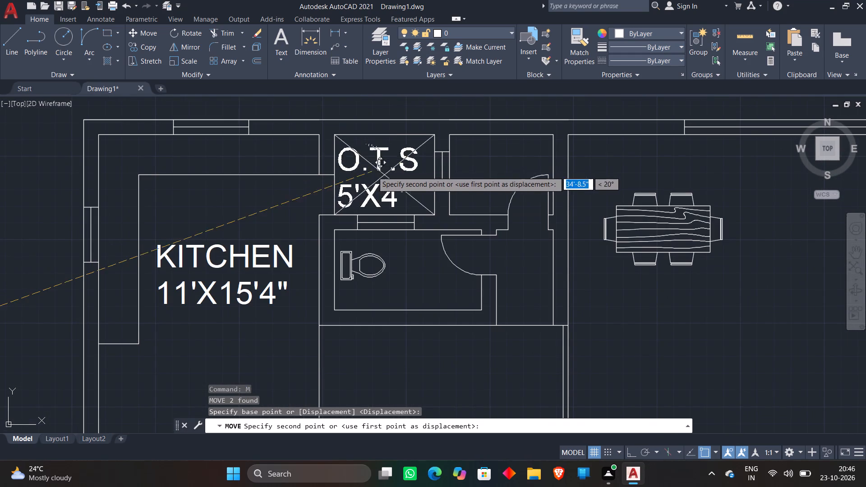
pyautogui.click(381, 165)
# Move the C.TOILET and 5'2"X4' text lines from the label list into the small toilet beside the O.T.S shaft.
pyautogui.scroll(-3, 248, 206)
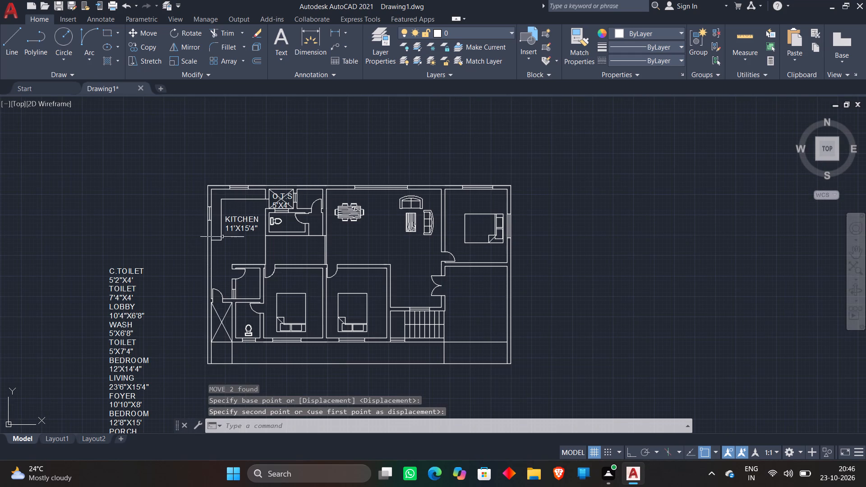
pyautogui.moveTo(155, 229); pyautogui.dragTo(170, 190, button='middle')
pyautogui.scroll(2, 174, 200)
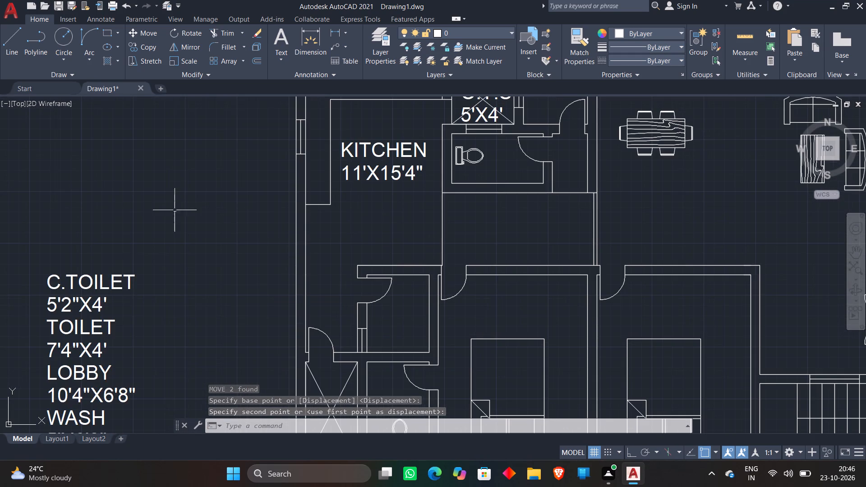
pyautogui.moveTo(130, 308); pyautogui.dragTo(126, 304)
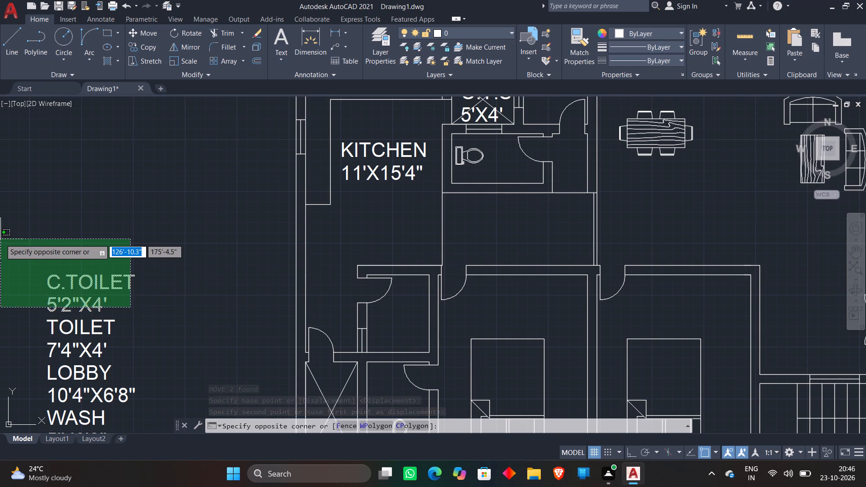
pyautogui.click(0, 239)
pyautogui.press('m')
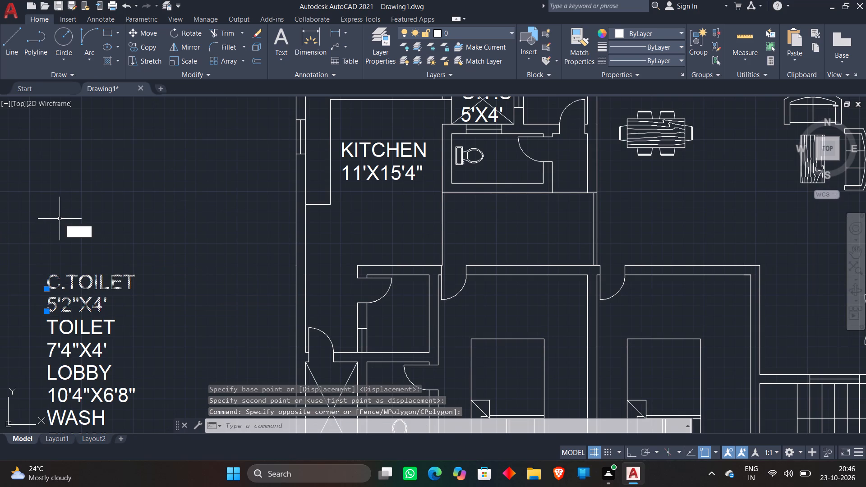
pyautogui.press('space')
pyautogui.click(64, 303)
pyautogui.scroll(-2, 129, 212)
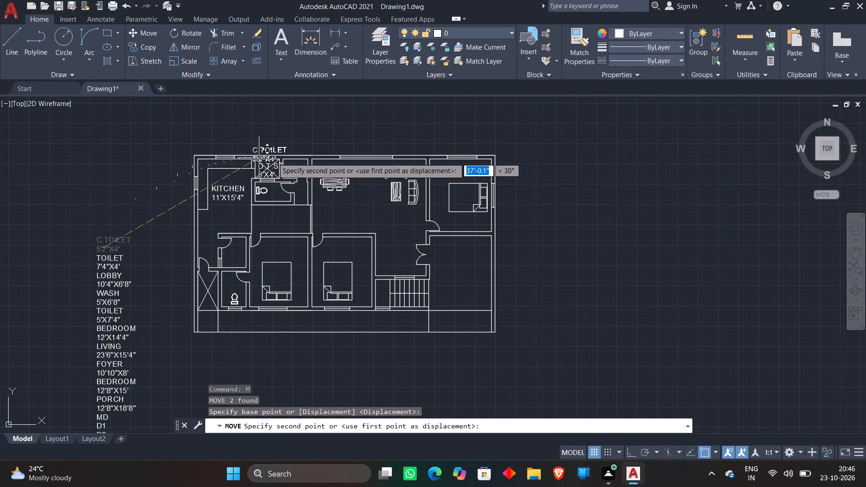
pyautogui.scroll(3, 247, 174)
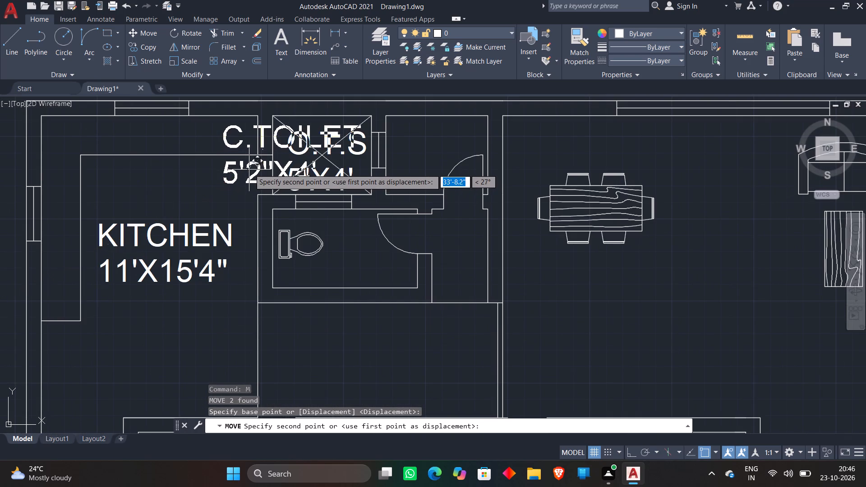
pyautogui.scroll(2, 386, 172)
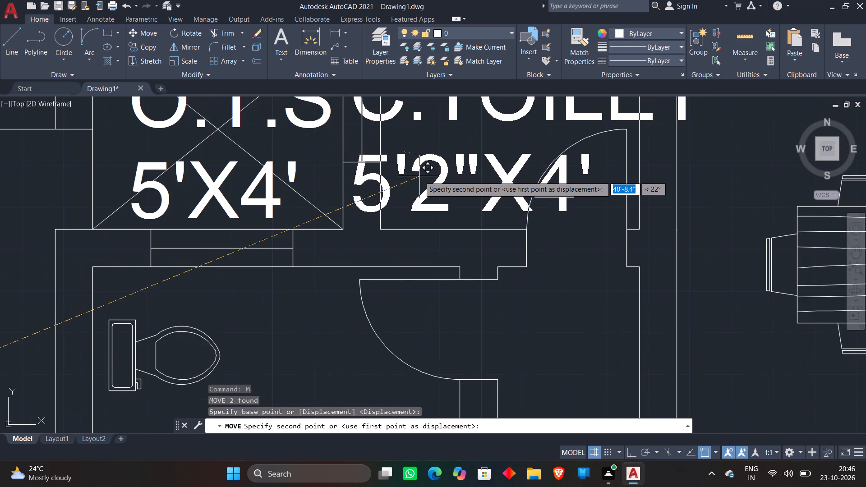
pyautogui.click(427, 176)
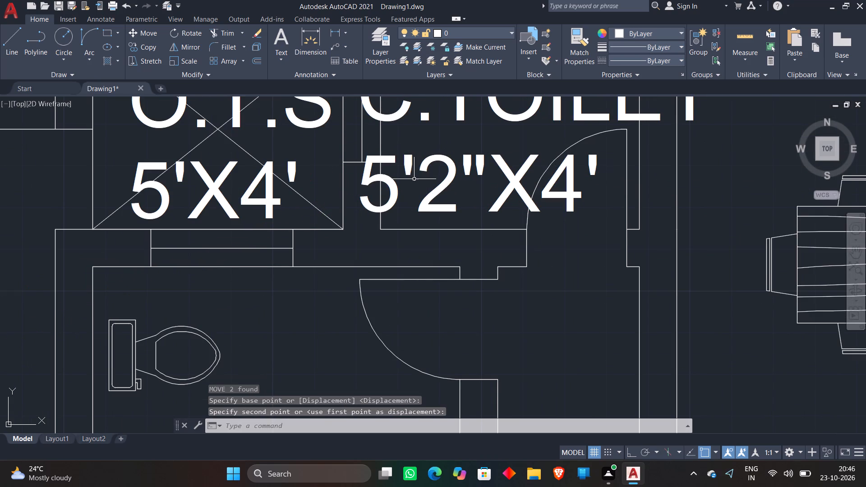
# Move the whole remaining label list, from TOILET to GROUND FLOOR, up about 22' alongside the floor plan.
pyautogui.scroll(-1, 396, 189)
pyautogui.scroll(-2, 258, 190)
pyautogui.scroll(-3, 128, 229)
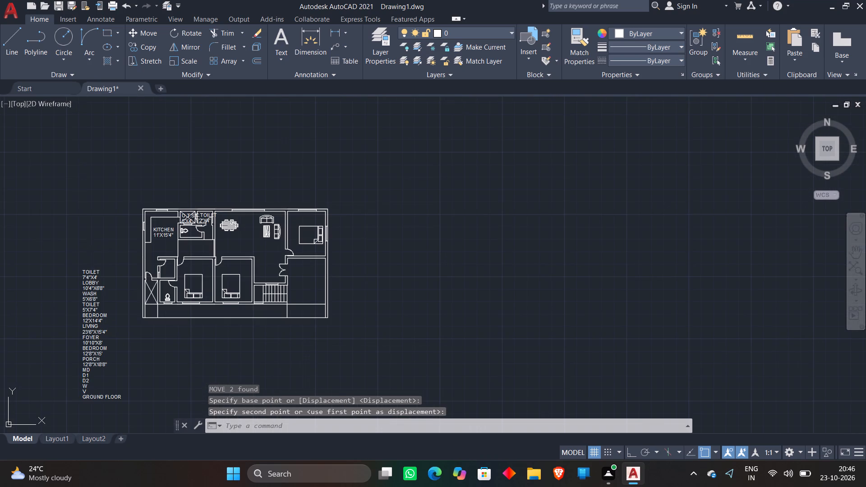
pyautogui.moveTo(88, 265); pyautogui.dragTo(147, 189, button='middle')
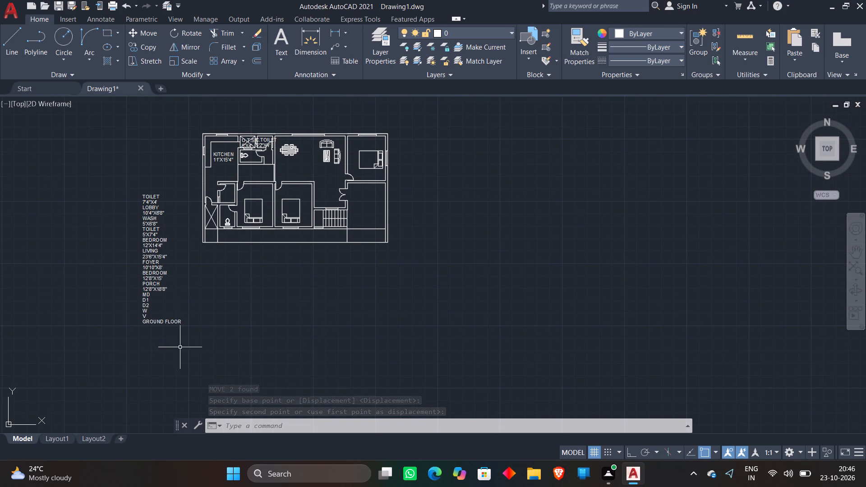
pyautogui.moveTo(199, 345); pyautogui.dragTo(186, 328)
pyautogui.click(83, 166)
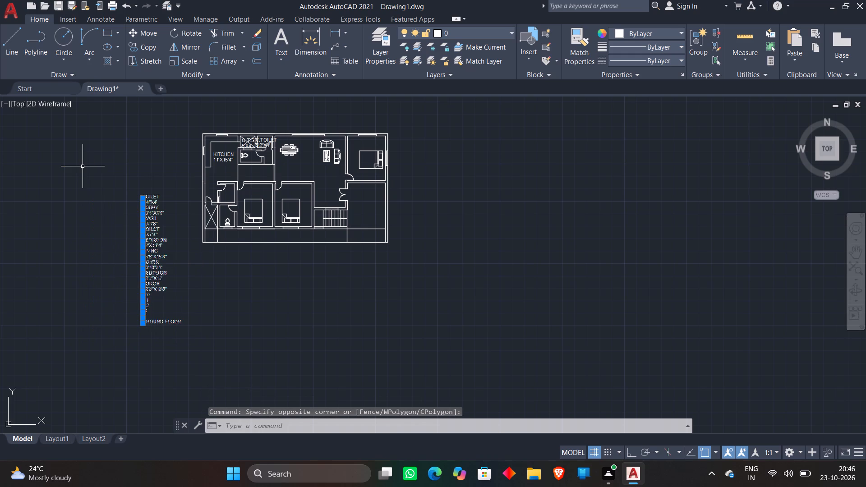
pyautogui.write('M')
pyautogui.press('space')
pyautogui.click(149, 276)
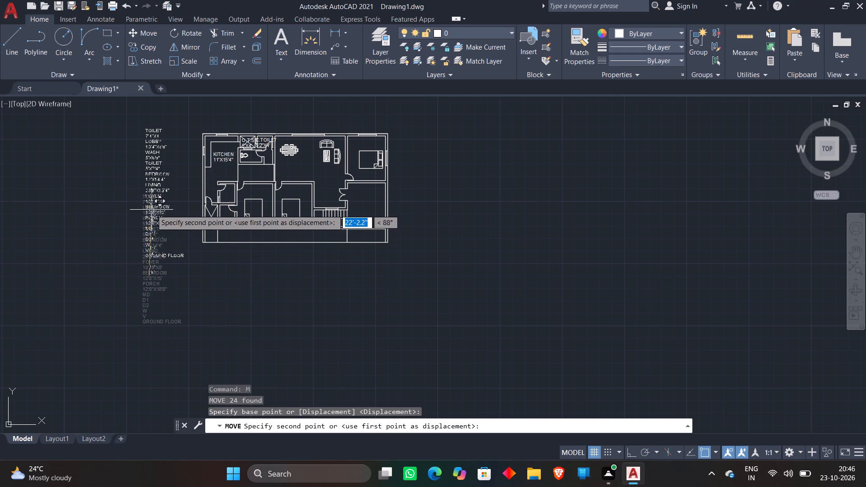
pyautogui.click(152, 211)
# Move the TOILET and 7'4"X4' text lines from the label list into the toilet below the O.T.S shaft.
pyautogui.moveTo(111, 165); pyautogui.dragTo(73, 234, button='middle')
pyautogui.scroll(1, 73, 234)
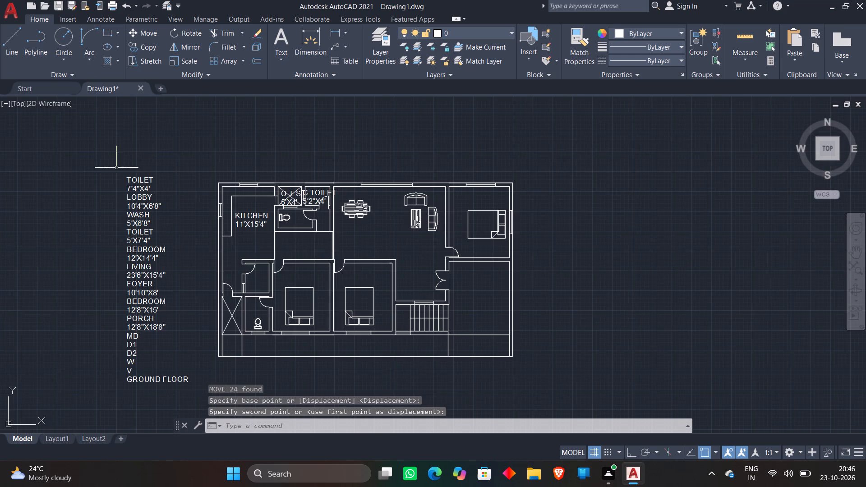
pyautogui.scroll(3, 119, 161)
pyautogui.click(258, 280)
pyautogui.click(3, 164)
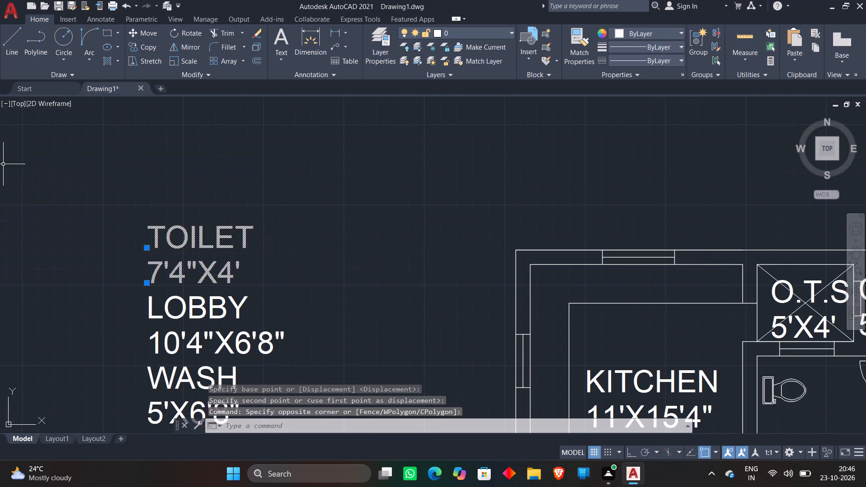
pyautogui.press('m')
pyautogui.press('space')
pyautogui.scroll(-2, 146, 164)
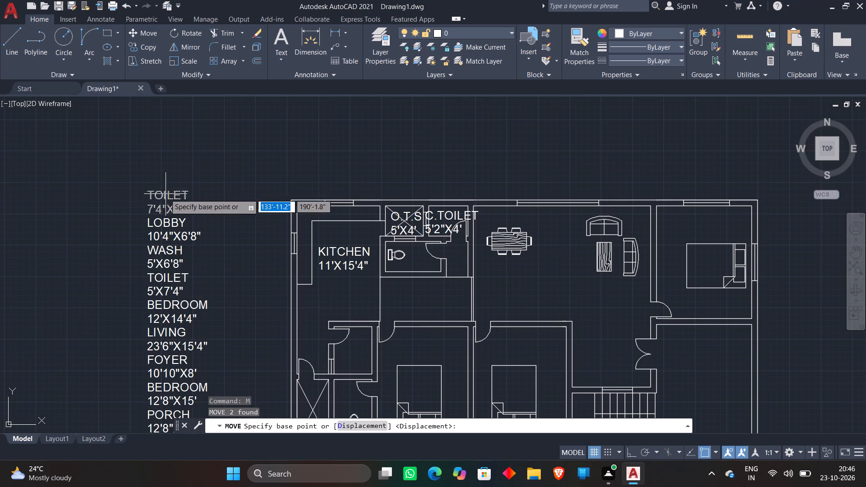
pyautogui.click(164, 195)
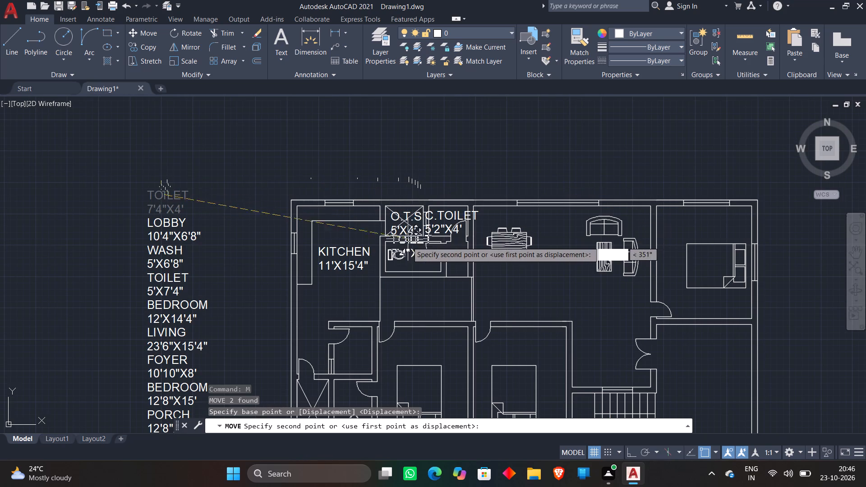
pyautogui.scroll(3, 409, 248)
pyautogui.click(399, 255)
# Move the LOBBY and 10'4"X6'8" text lines from the label list into the empty space below the 7'4"X4' toilet.
pyautogui.scroll(-4, 407, 232)
pyautogui.scroll(-3, 203, 161)
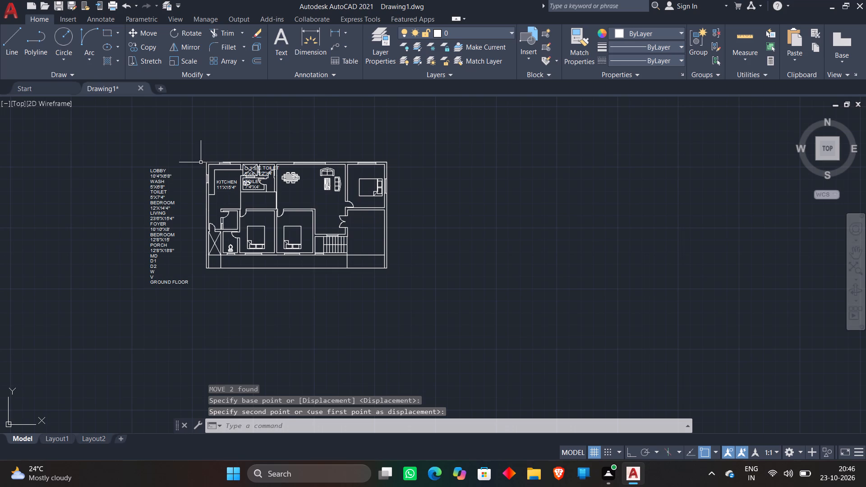
pyautogui.scroll(3, 162, 169)
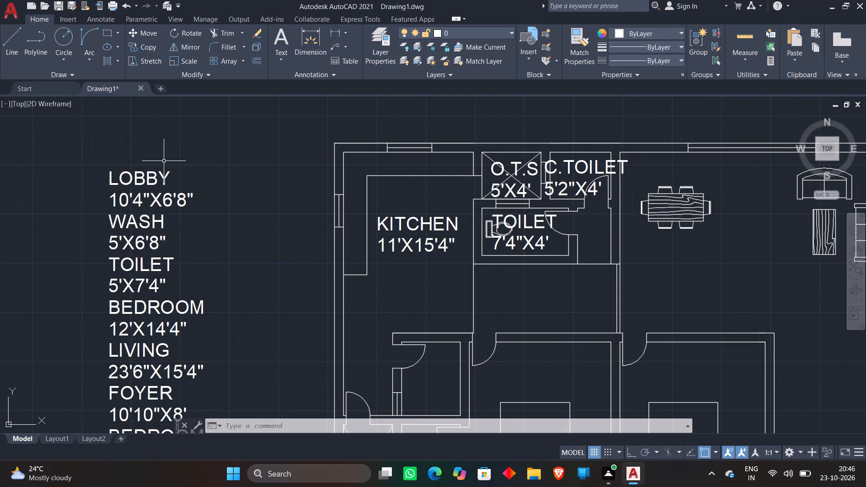
pyautogui.click(205, 211)
pyautogui.click(49, 138)
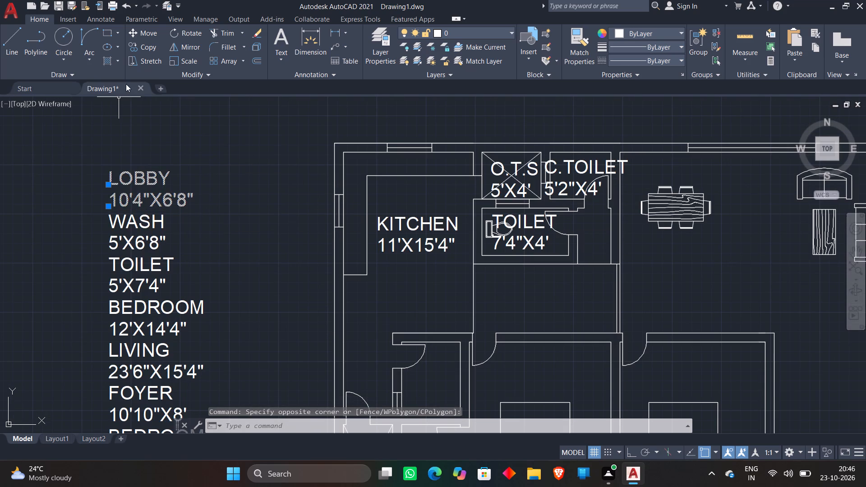
pyautogui.click(141, 32)
pyautogui.click(134, 182)
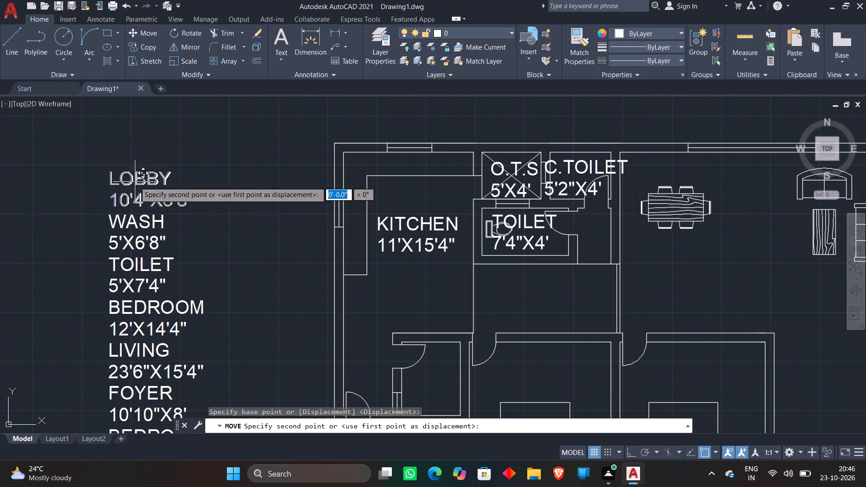
pyautogui.click(541, 287)
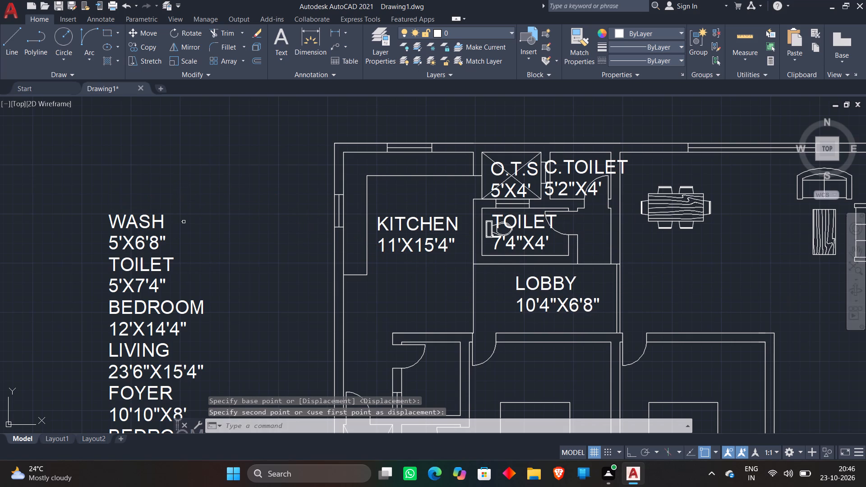
# Move the WASH and 5'X6'8" text lines from the label list into the small room above the lower toilet.
pyautogui.click(196, 254)
pyautogui.click(33, 189)
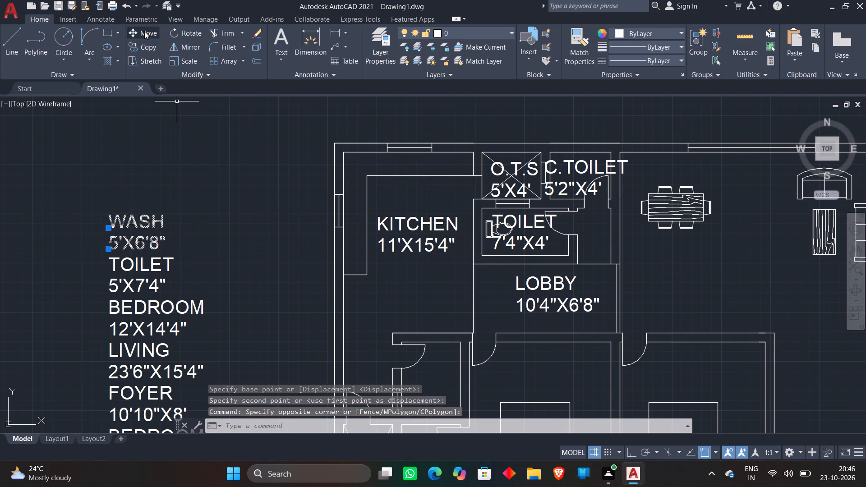
pyautogui.click(144, 31)
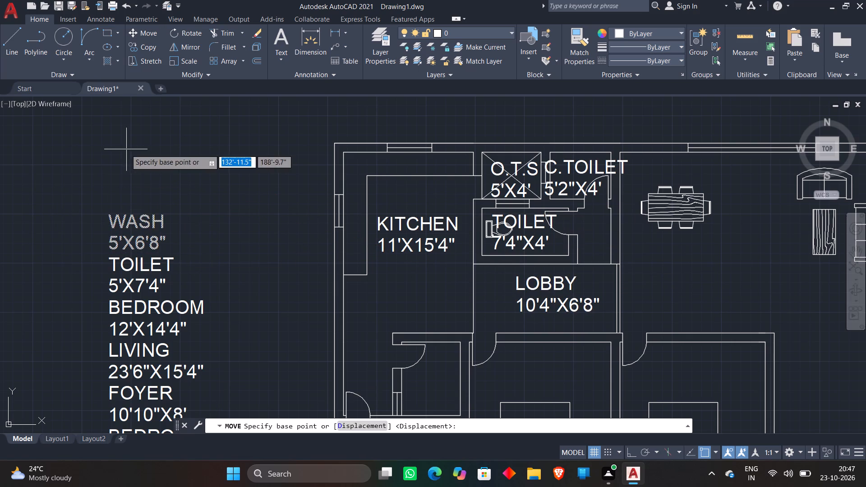
pyautogui.click(125, 224)
pyautogui.scroll(-2, 182, 140)
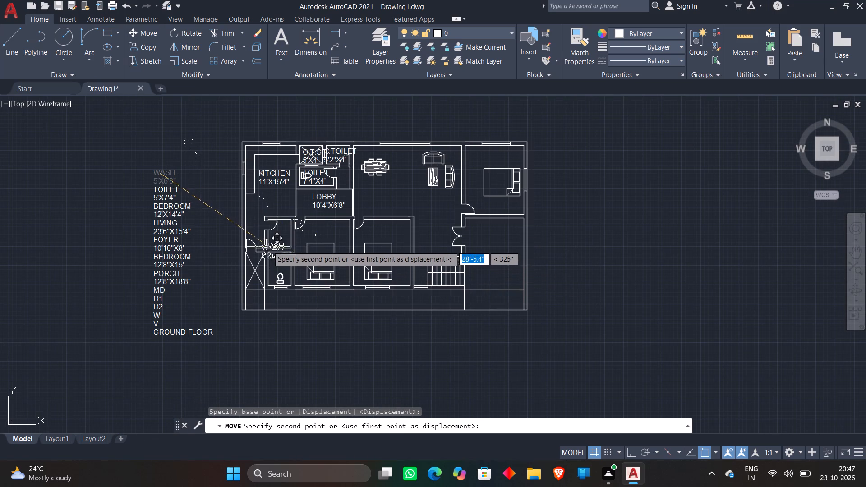
pyautogui.scroll(4, 264, 244)
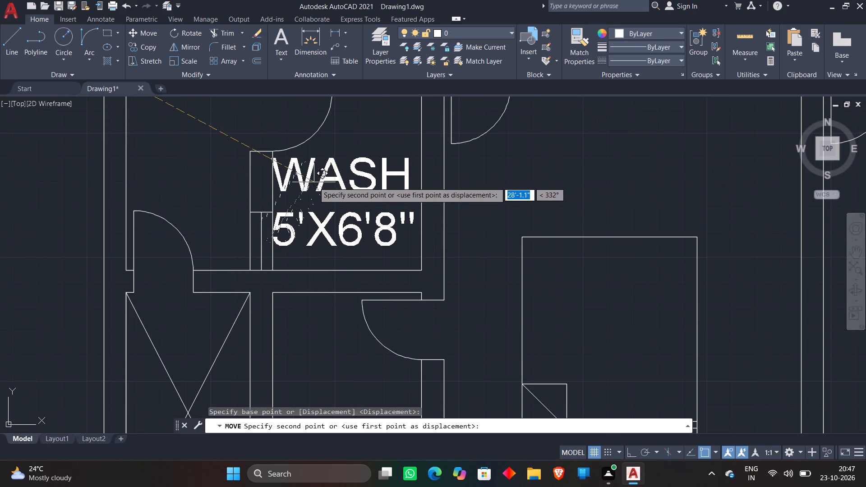
pyautogui.click(314, 182)
# Move the TOILET and 5'X7'4" text lines from the label list into the toilet below the wash area.
pyautogui.scroll(-5, 317, 169)
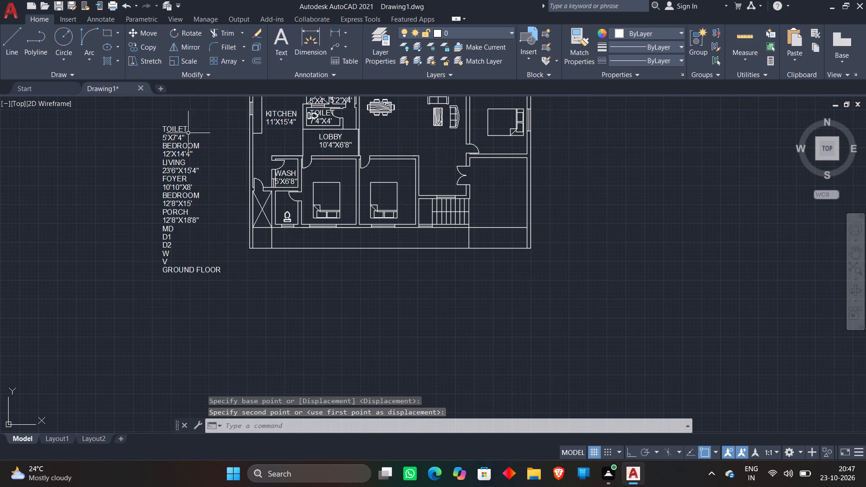
pyautogui.click(189, 136)
pyautogui.click(111, 109)
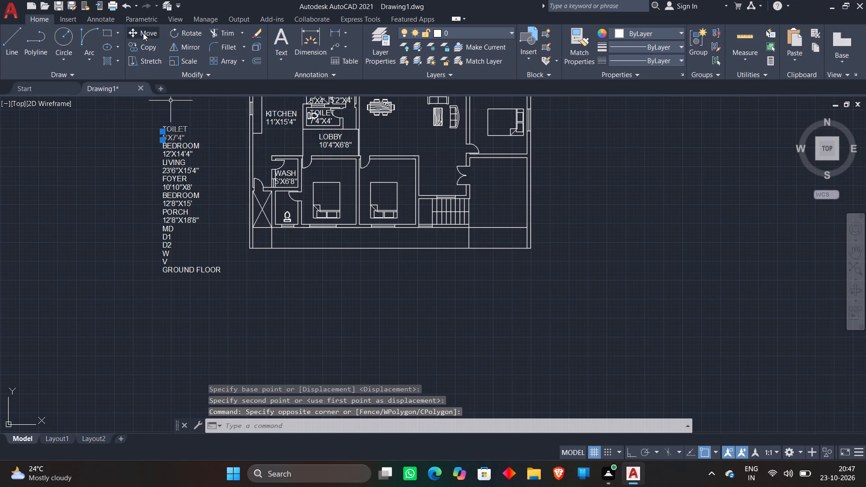
pyautogui.click(143, 32)
pyautogui.click(172, 131)
pyautogui.scroll(2, 295, 207)
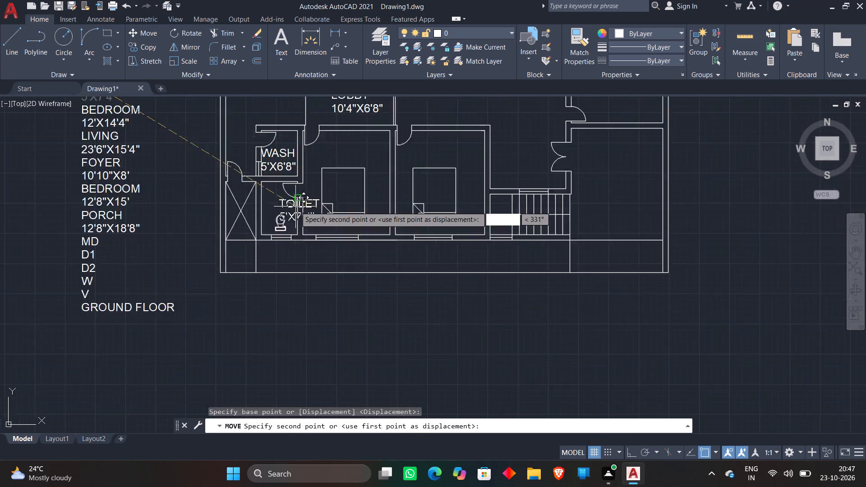
pyautogui.scroll(2, 295, 207)
pyautogui.click(212, 198)
# Move the upper BEDROOM and 12'X14'4" text lines from the label list above the bed in the bedroom beside the wash area.
pyautogui.scroll(-2, 226, 184)
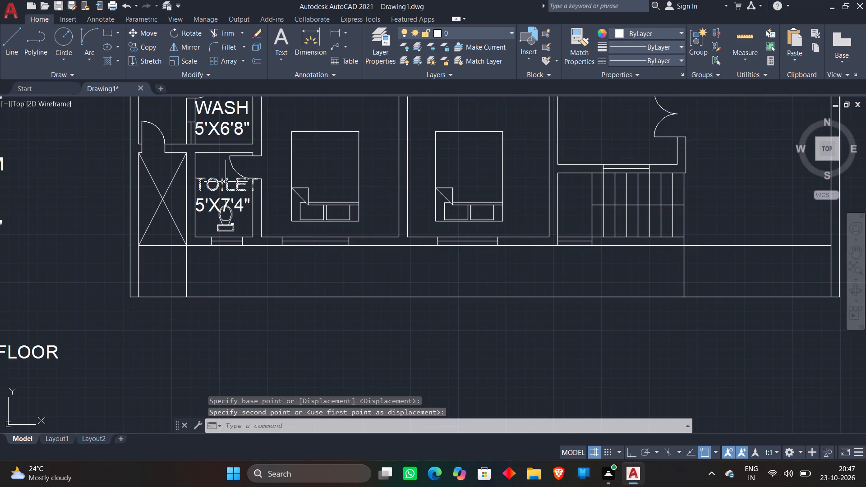
pyautogui.scroll(-3, 266, 201)
pyautogui.scroll(2, 173, 177)
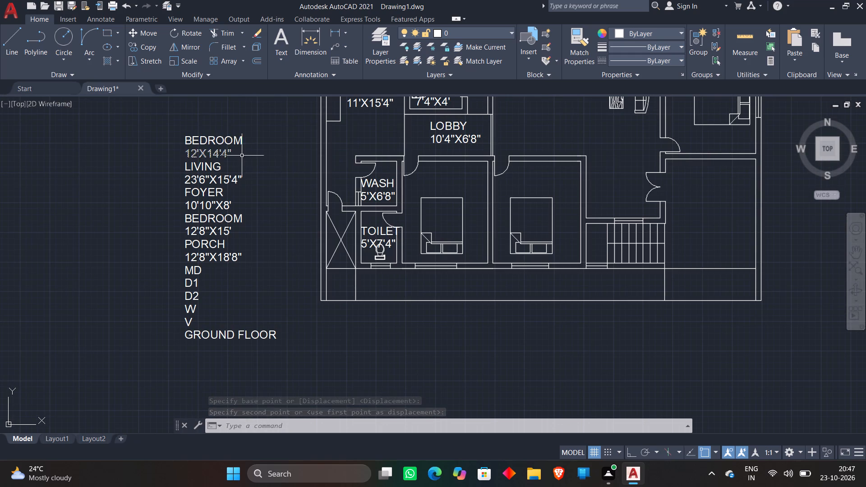
pyautogui.click(244, 156)
pyautogui.click(110, 118)
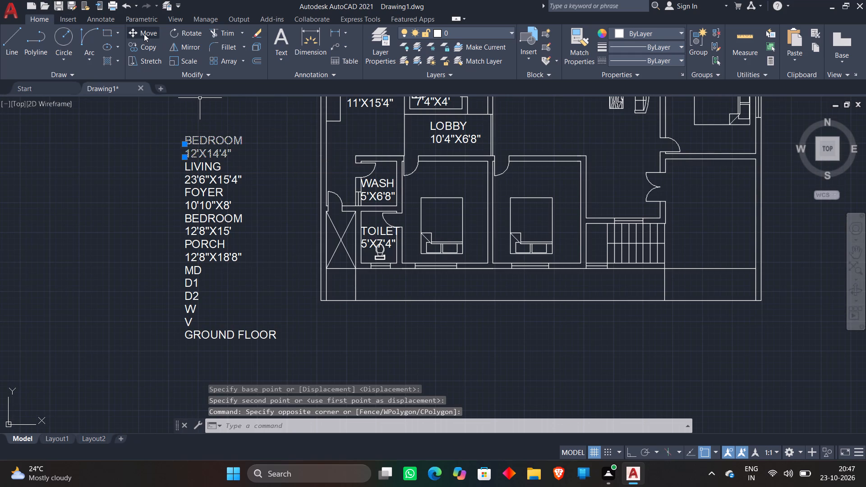
pyautogui.click(144, 32)
pyautogui.click(190, 145)
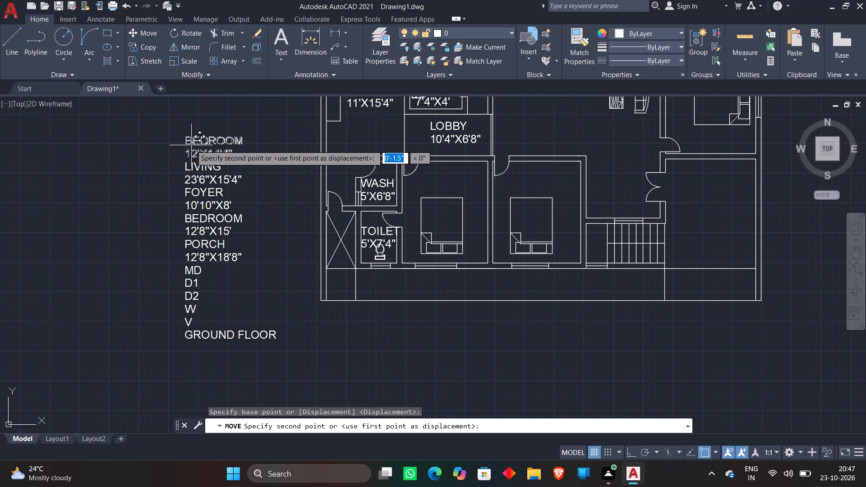
pyautogui.scroll(3, 442, 181)
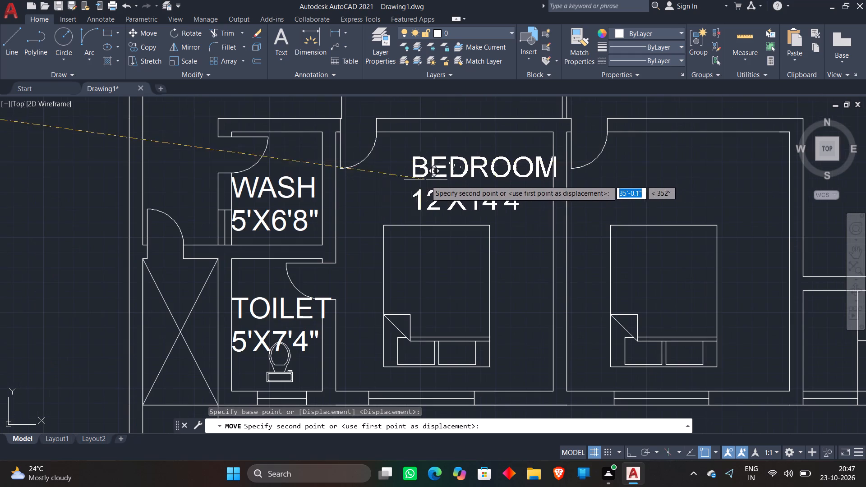
pyautogui.click(379, 179)
# Place the moved BEDROOM and 12'X14'4" text lines above the bed in the bedroom beside the wash area.
pyautogui.click(407, 169)
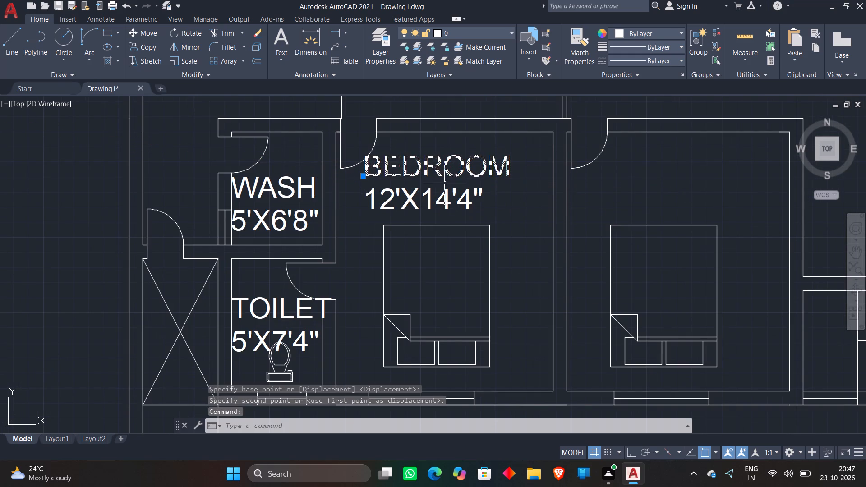
# Copy the BEDROOM and 12'X14'4" text lines straight across to above the bed in the adjacent bedroom.
pyautogui.click(438, 192)
pyautogui.moveTo(405, 190); pyautogui.dragTo(394, 192)
pyautogui.rightClick(412, 175)
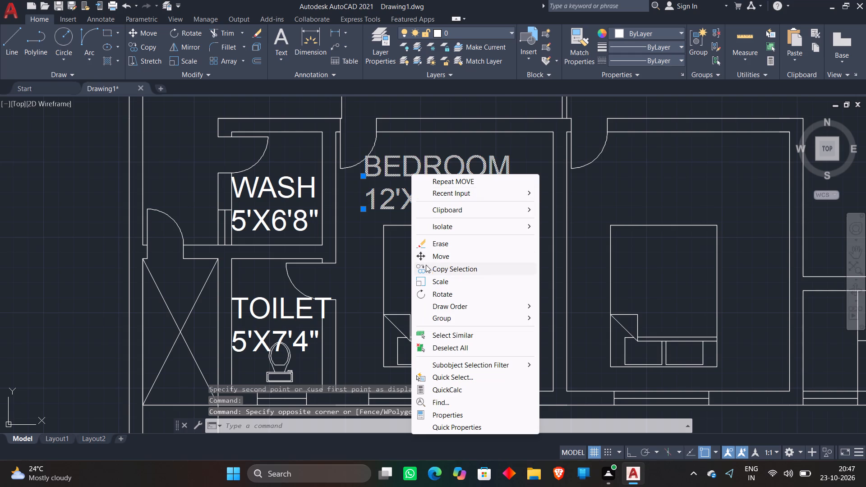
pyautogui.click(426, 267)
pyautogui.click(415, 196)
pyautogui.click(664, 195)
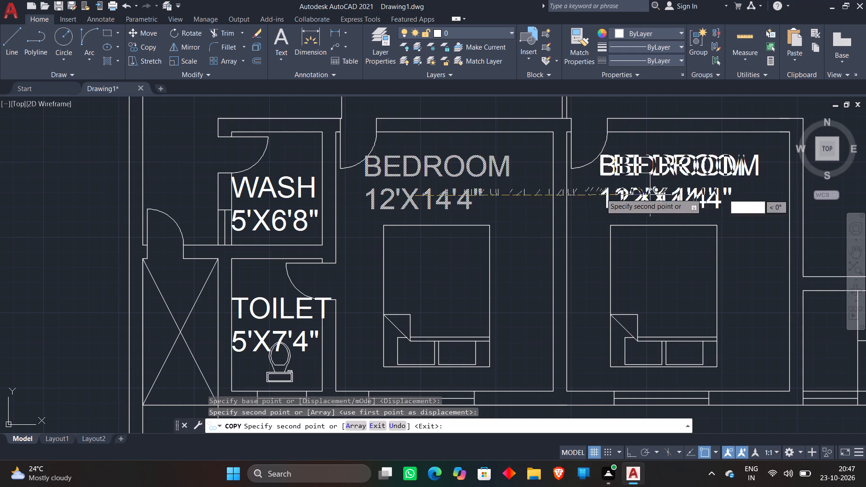
pyautogui.scroll(-3, 543, 196)
pyautogui.press('space')
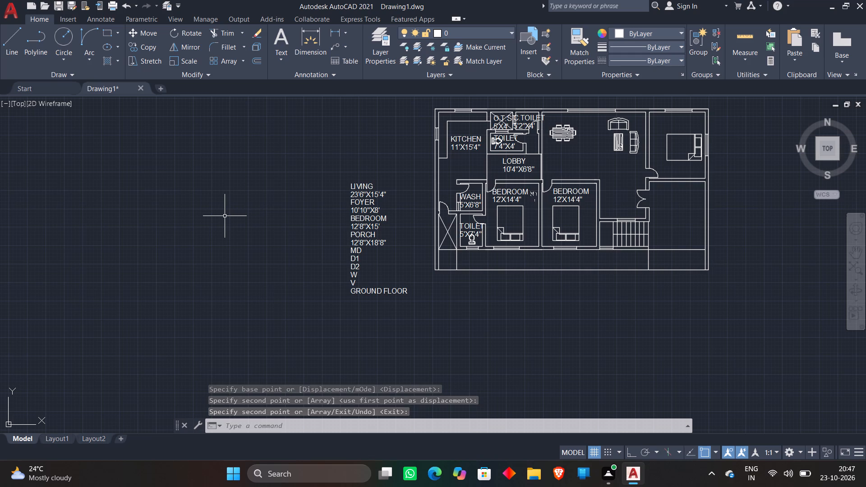
# Move the LIVING and 23'6"X15'4" text lines from the label list into the living room below the dining table and sofas.
pyautogui.scroll(-1, 225, 216)
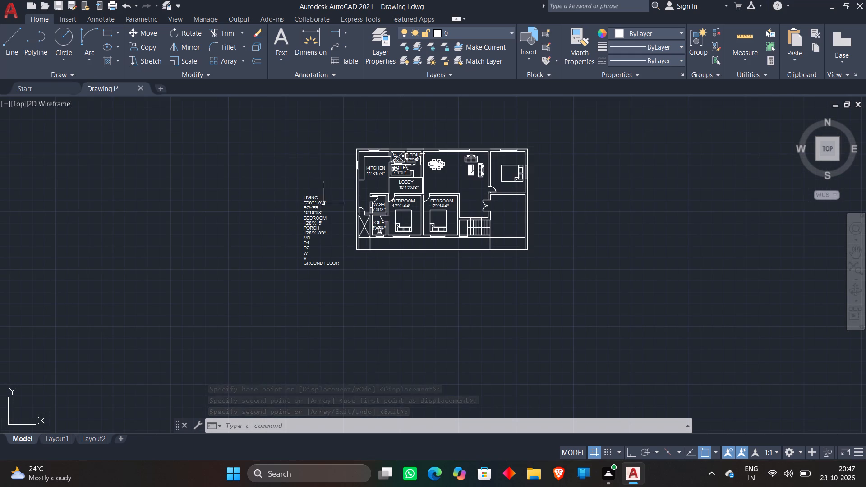
pyautogui.moveTo(328, 205); pyautogui.dragTo(249, 243, button='middle')
pyautogui.scroll(3, 249, 238)
pyautogui.click(243, 252)
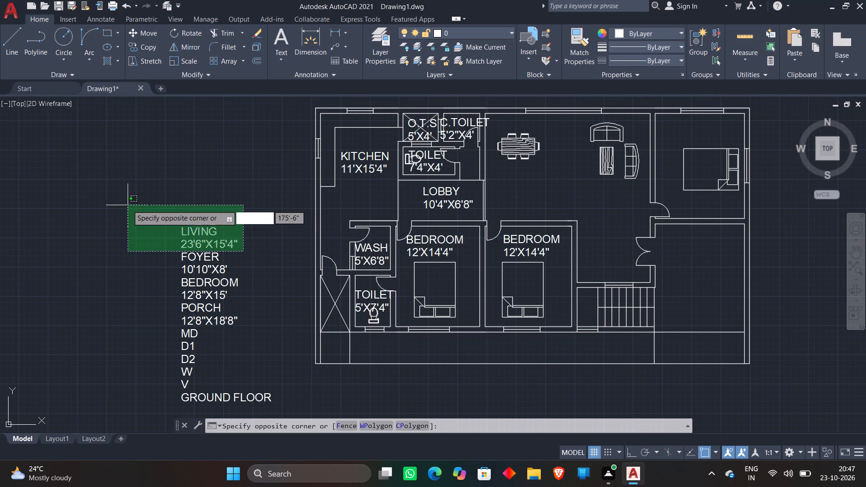
pyautogui.click(128, 205)
pyautogui.click(132, 30)
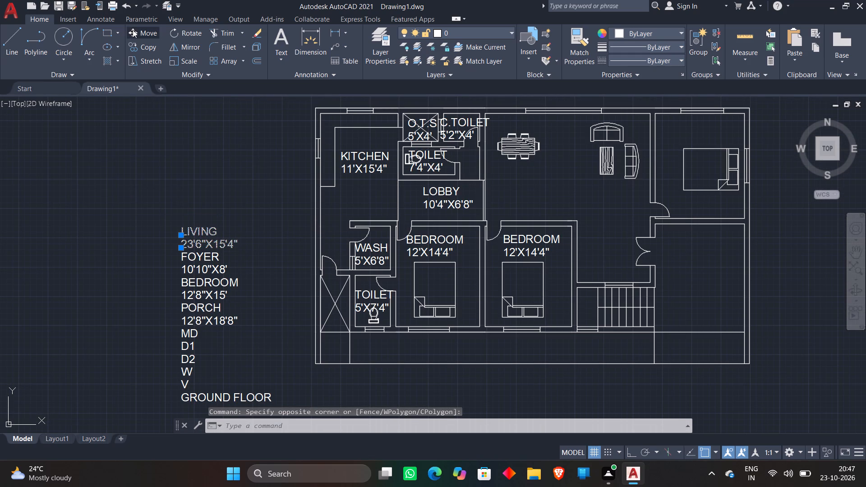
pyautogui.click(195, 243)
pyautogui.click(555, 192)
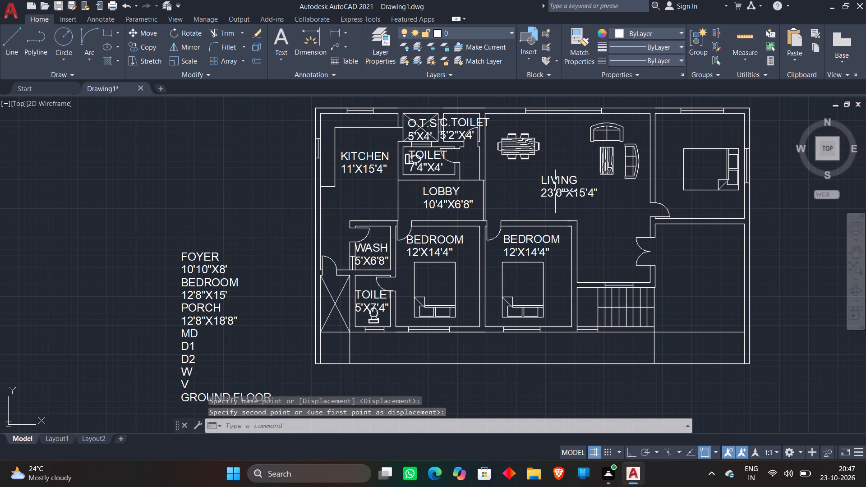
# Move the FOYER and 10'10"X8' text lines from the label list into the space above the stairs, beside the double door.
pyautogui.moveTo(242, 272); pyautogui.dragTo(238, 271)
pyautogui.click(132, 230)
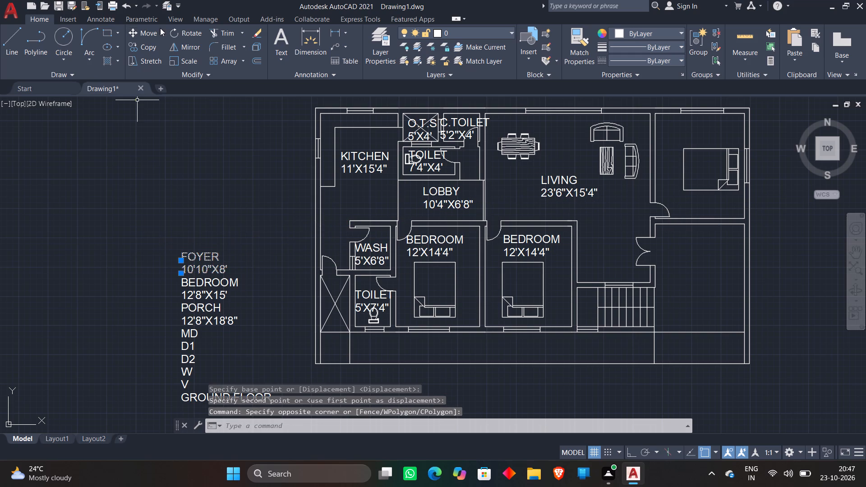
pyautogui.click(148, 32)
pyautogui.click(197, 266)
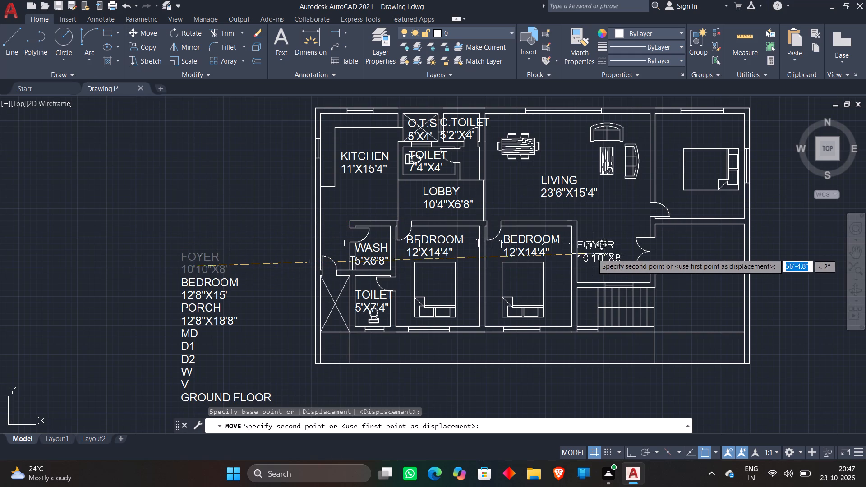
pyautogui.click(599, 253)
# Move the BEDROOM and 12'8"X15' text lines from the label list above the bed in the plan's upper corner bedroom.
pyautogui.click(235, 304)
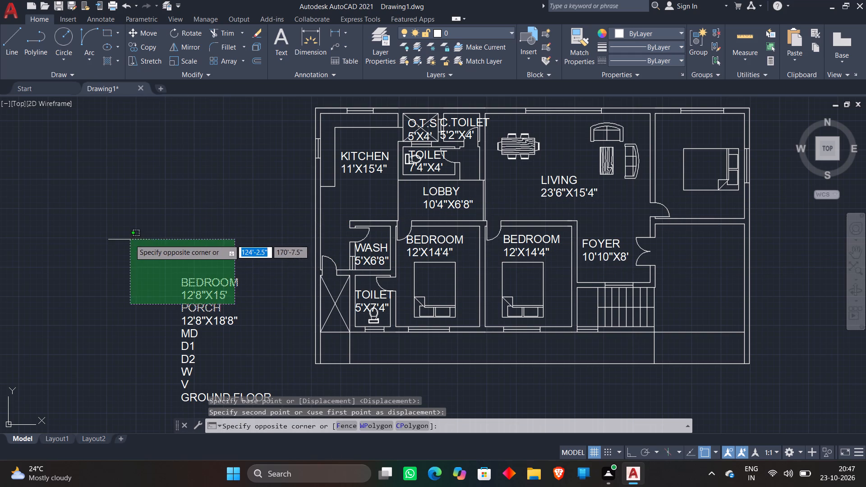
pyautogui.click(233, 257)
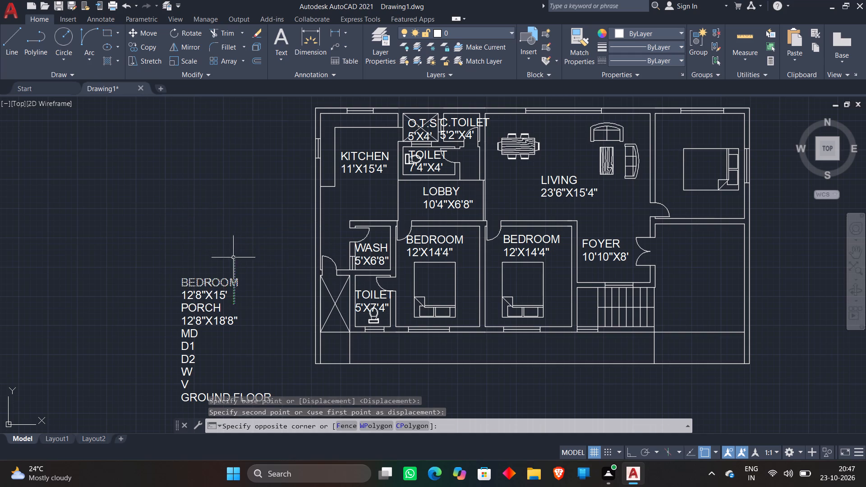
pyautogui.click(236, 288)
pyautogui.click(224, 294)
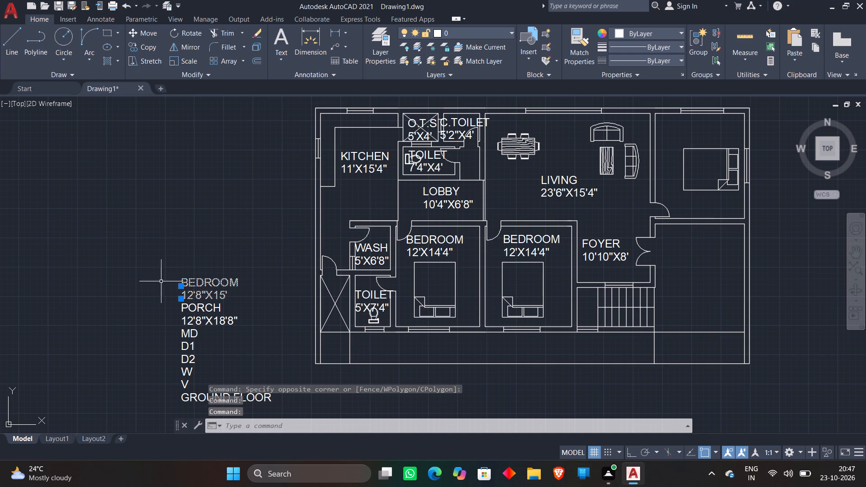
pyautogui.click(152, 33)
pyautogui.click(192, 293)
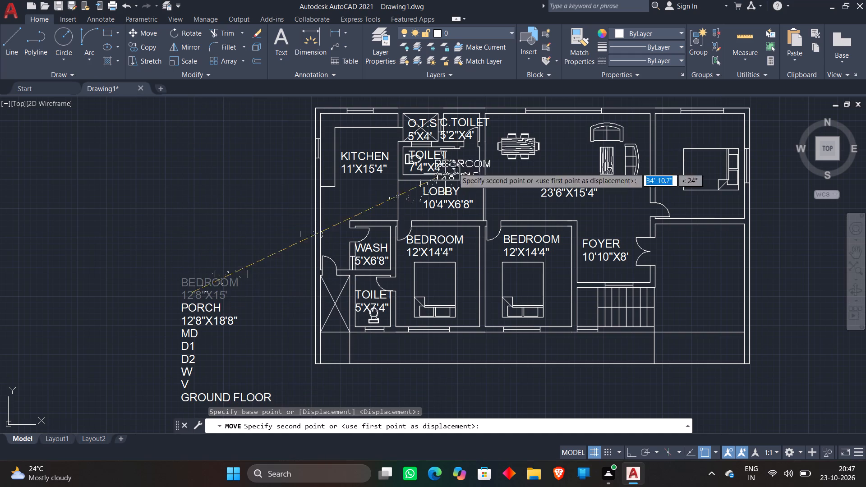
pyautogui.click(682, 136)
# Move the PORCH and 12'8"X18'8" text lines from the label list into the empty room outside the foyer's double door.
pyautogui.click(241, 335)
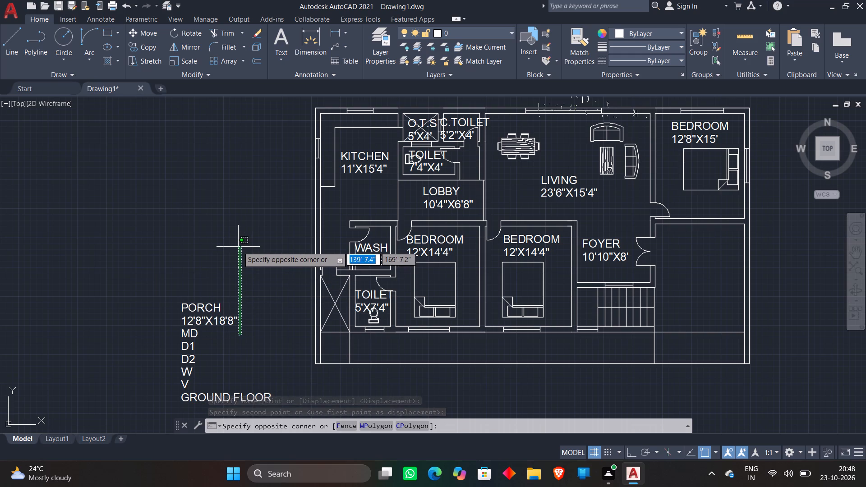
pyautogui.press('space')
pyautogui.click(223, 246)
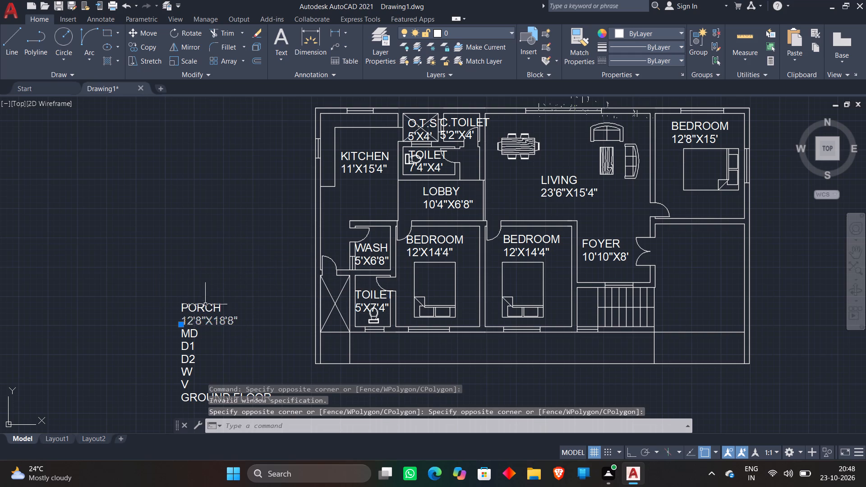
pyautogui.click(203, 307)
pyautogui.click(141, 32)
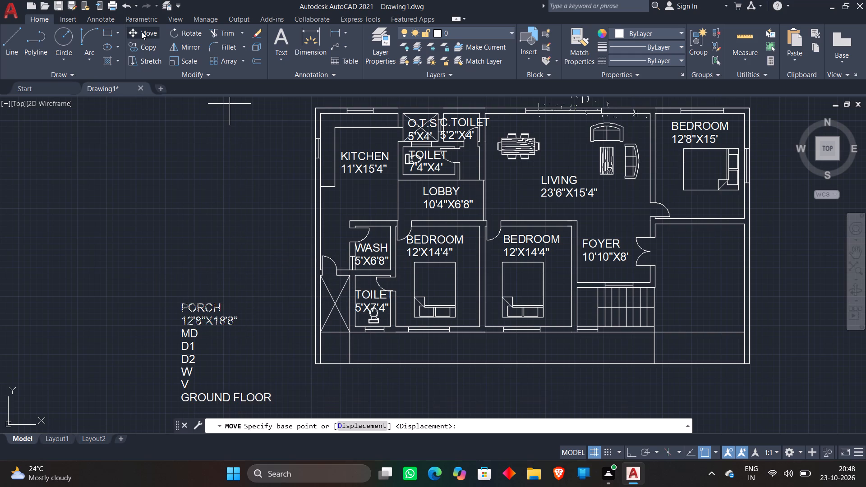
pyautogui.click(192, 309)
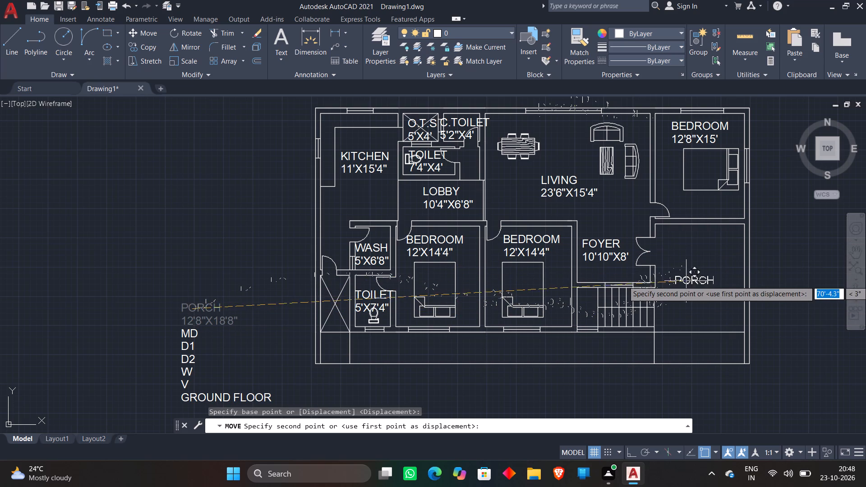
pyautogui.click(694, 265)
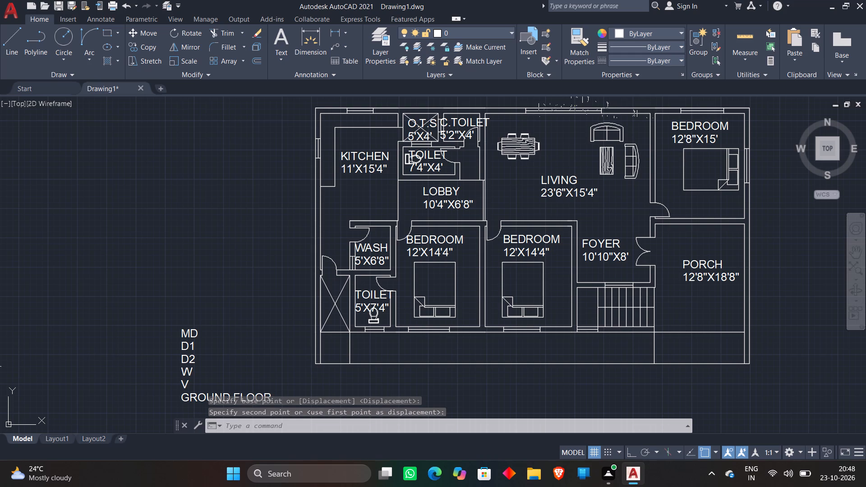
# Move the MD text from the label list to the porch side of the foyer's double door.
pyautogui.moveTo(136, 280); pyautogui.dragTo(64, 173, button='middle')
pyautogui.click(120, 225)
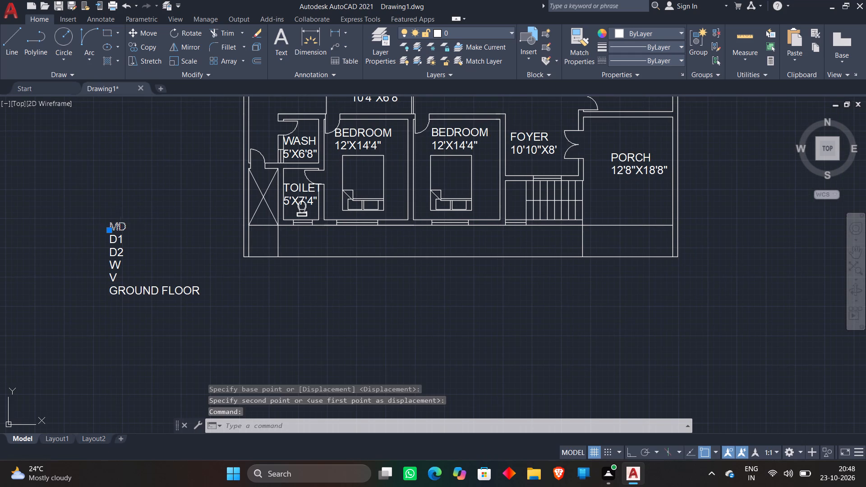
pyautogui.press('m')
pyautogui.press('space')
pyautogui.click(120, 225)
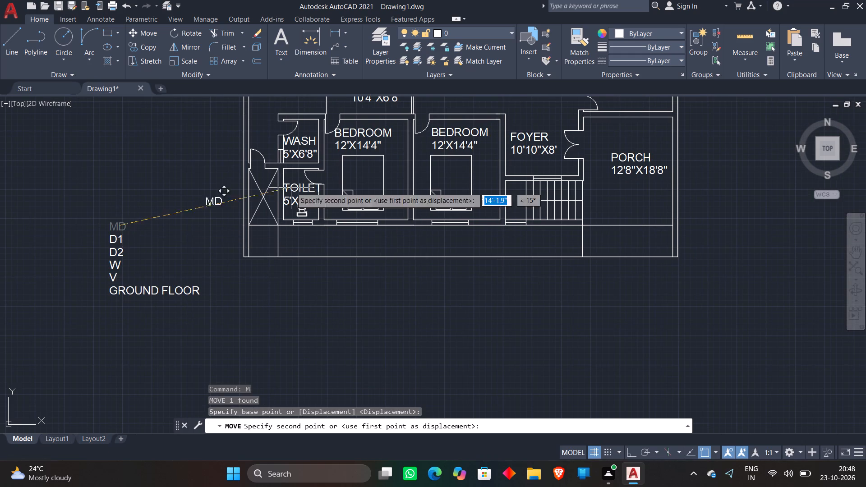
pyautogui.scroll(3, 563, 133)
pyautogui.click(669, 179)
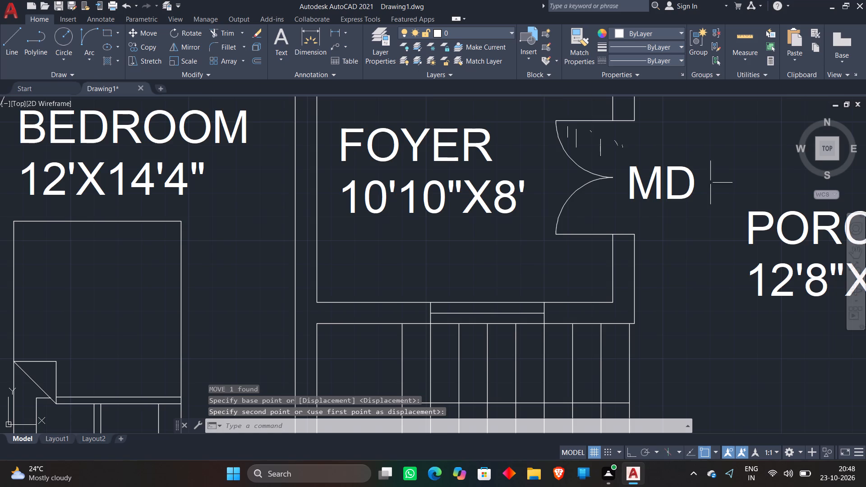
# Rotate the MD label a quarter turn counterclockwise with Ortho on, so it runs vertically beside the double door.
pyautogui.scroll(1, 710, 181)
pyautogui.moveTo(710, 181); pyautogui.dragTo(600, 227, button='middle')
pyautogui.click(510, 226)
pyautogui.click(438, 212)
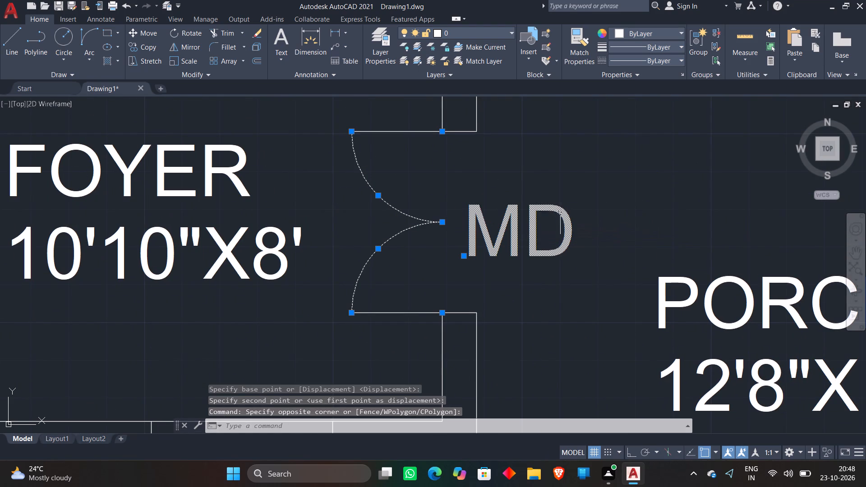
pyautogui.press('Escape')
pyautogui.click(521, 244)
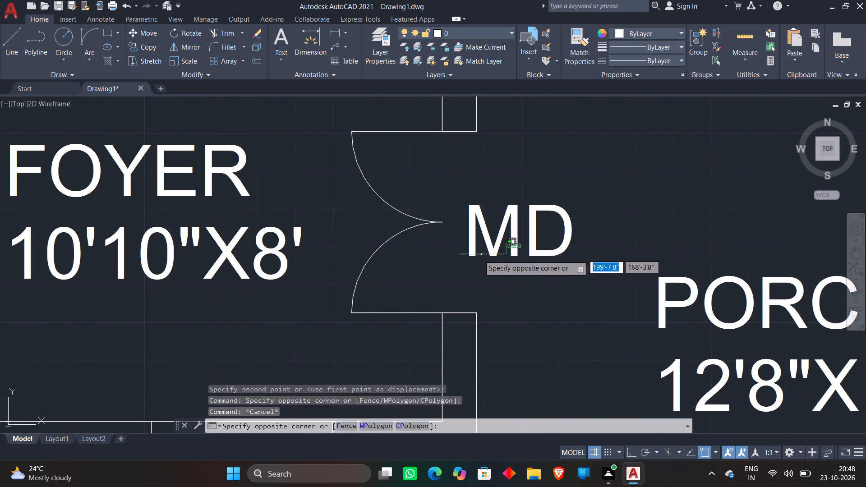
pyautogui.click(479, 256)
pyautogui.rightClick(562, 228)
pyautogui.click(593, 300)
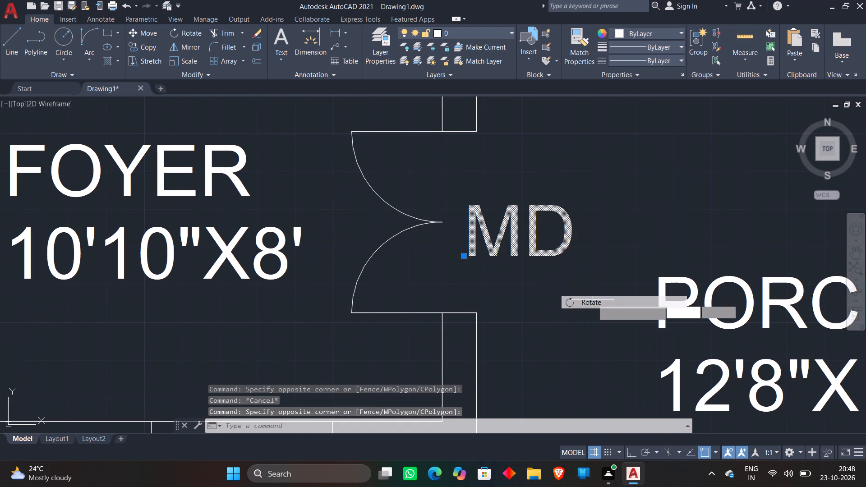
pyautogui.click(543, 203)
pyautogui.press('F8')
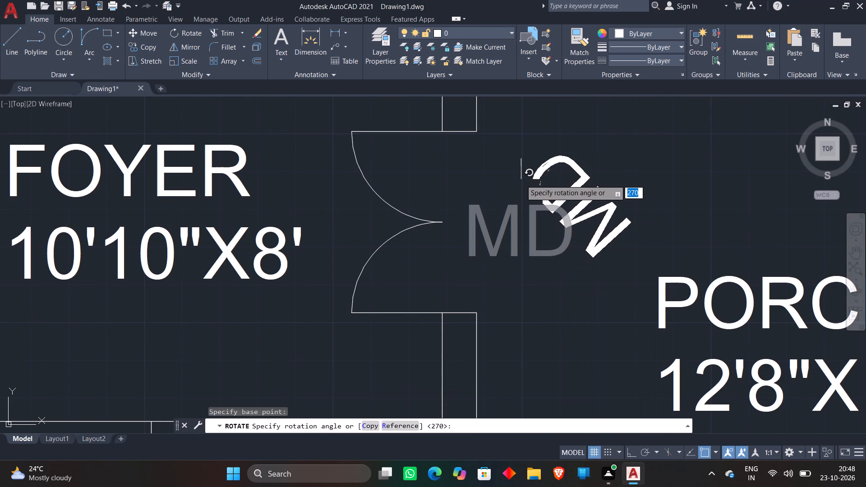
pyautogui.click(521, 180)
# Move the vertical MD label horizontally into the wall opening of the foyer's double door.
pyautogui.click(552, 253)
pyautogui.click(553, 212)
pyautogui.click(599, 221)
pyautogui.click(498, 204)
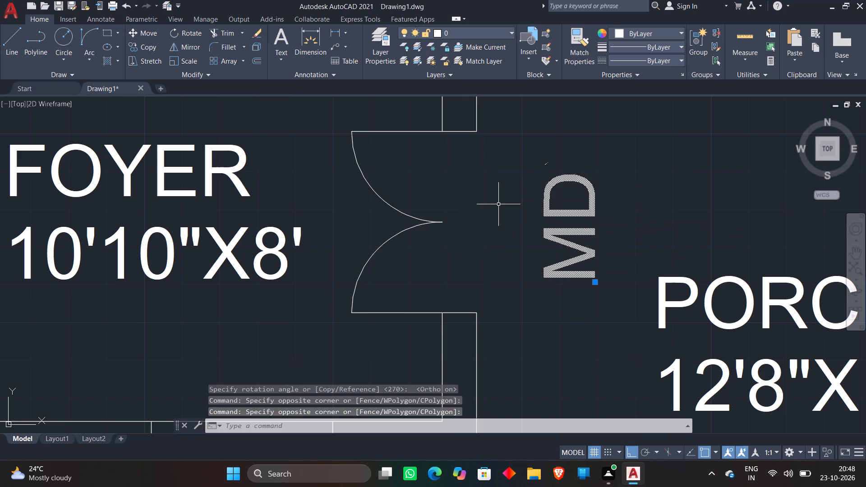
pyautogui.press('m')
pyautogui.press('space')
pyautogui.click(576, 228)
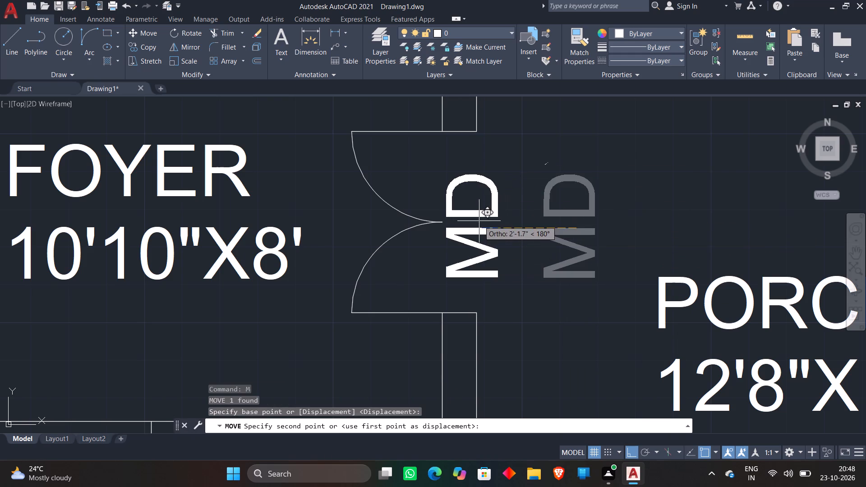
pyautogui.click(479, 221)
# Move the D1 text from the label list to the door opening of the 12'8"X15' bedroom, with Ortho off.
pyautogui.scroll(-4, 502, 197)
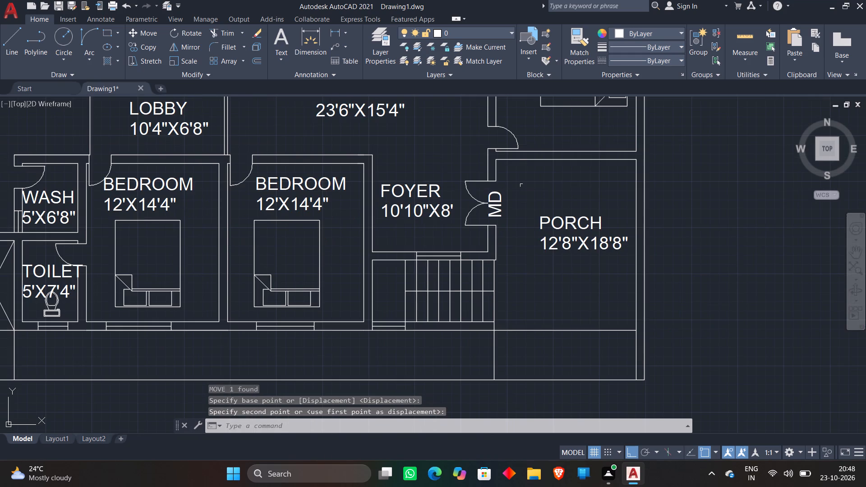
pyautogui.scroll(-1, 505, 192)
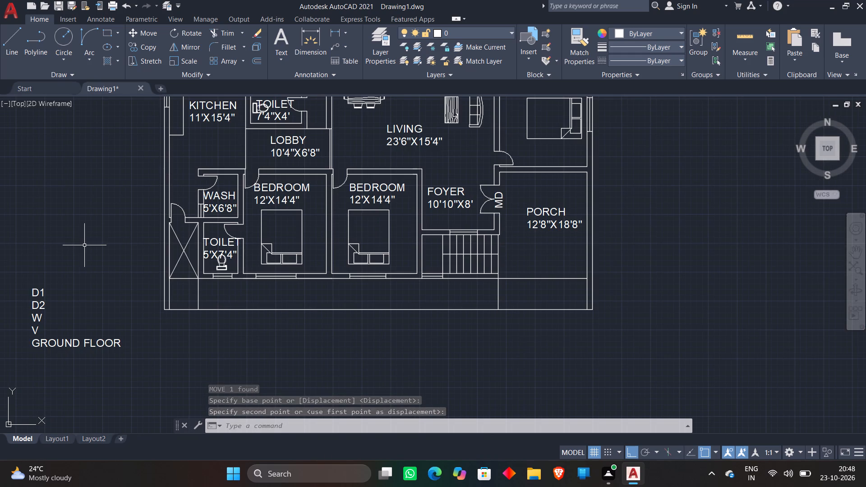
pyautogui.scroll(-1, 79, 245)
pyautogui.moveTo(79, 245); pyautogui.dragTo(79, 246, button='middle')
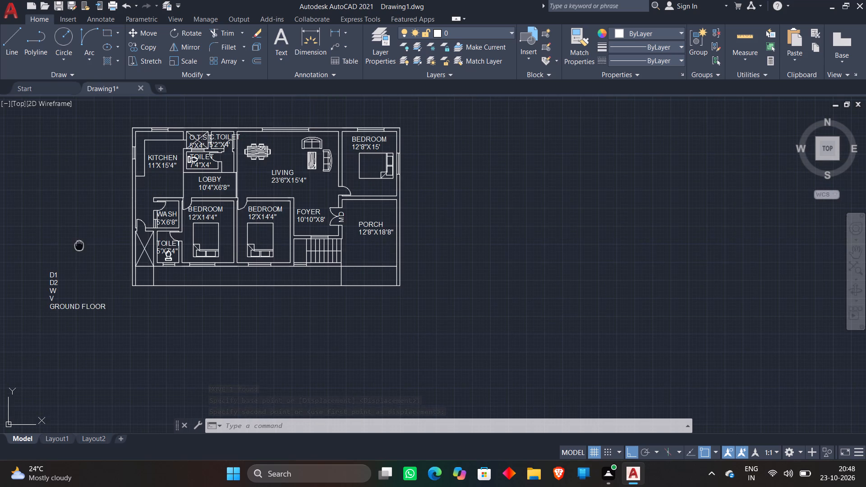
pyautogui.moveTo(79, 246); pyautogui.dragTo(108, 273, button='middle')
pyautogui.click(79, 303)
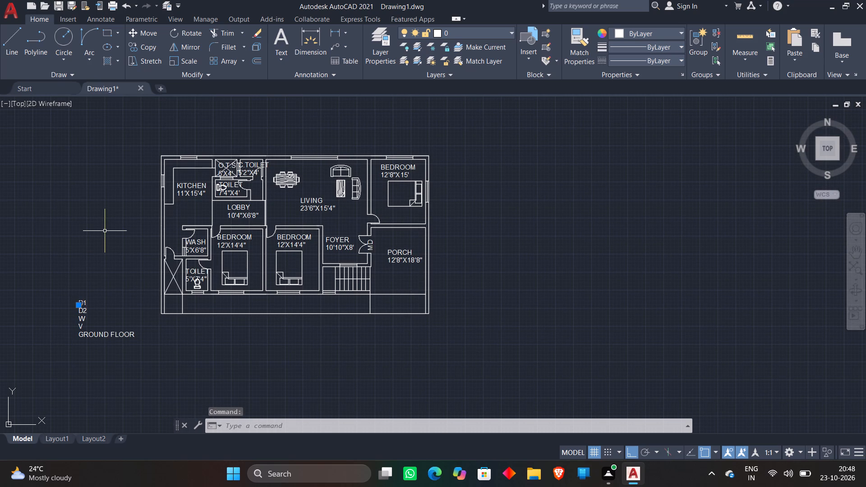
pyautogui.press('m')
pyautogui.press('space')
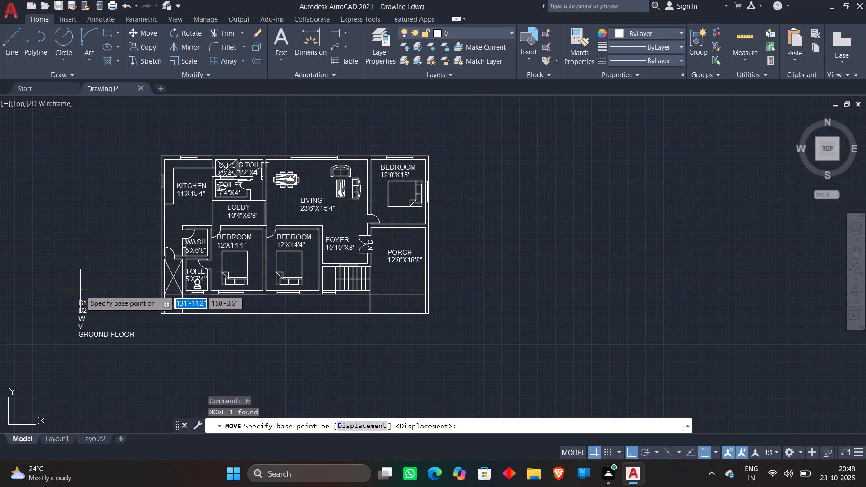
pyautogui.click(82, 297)
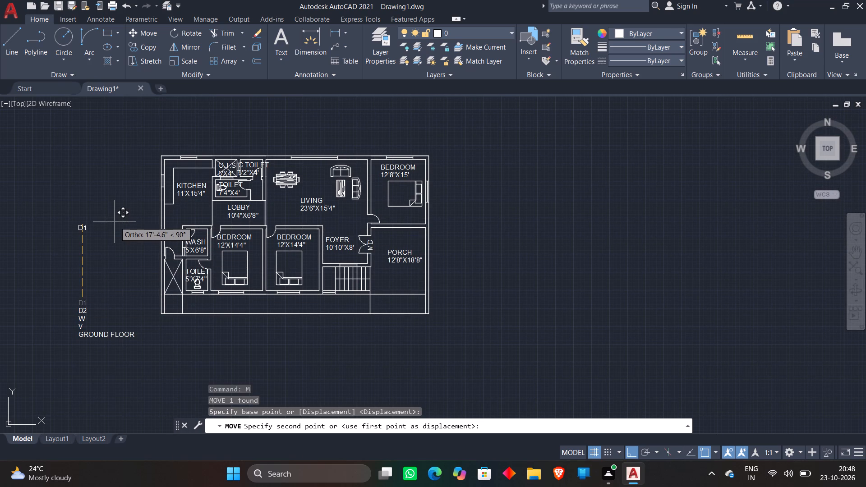
pyautogui.press('F8')
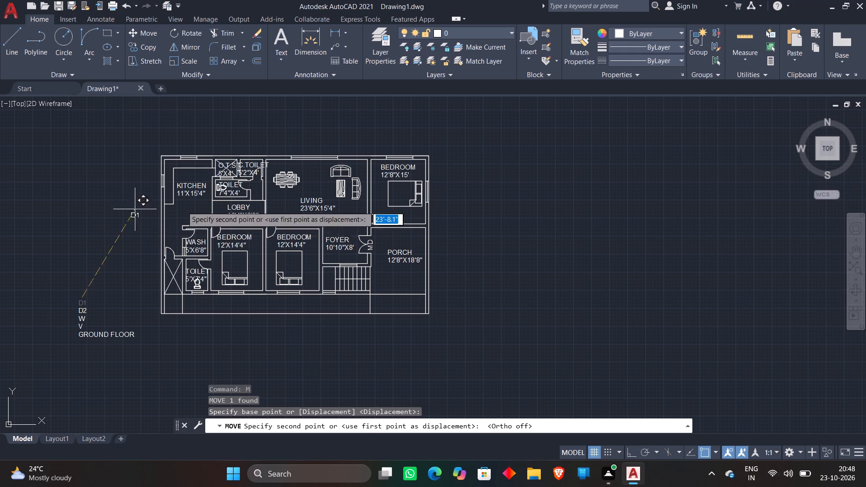
pyautogui.scroll(4, 357, 216)
pyautogui.click(410, 193)
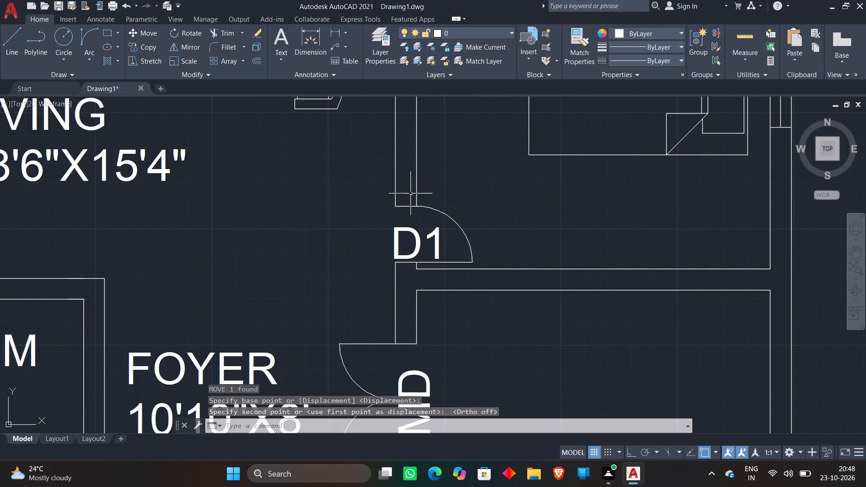
# Shift the D1 label slightly upward within the door opening of the 12'8"X15' bedroom.
pyautogui.click(420, 248)
pyautogui.press('m')
pyautogui.press('space')
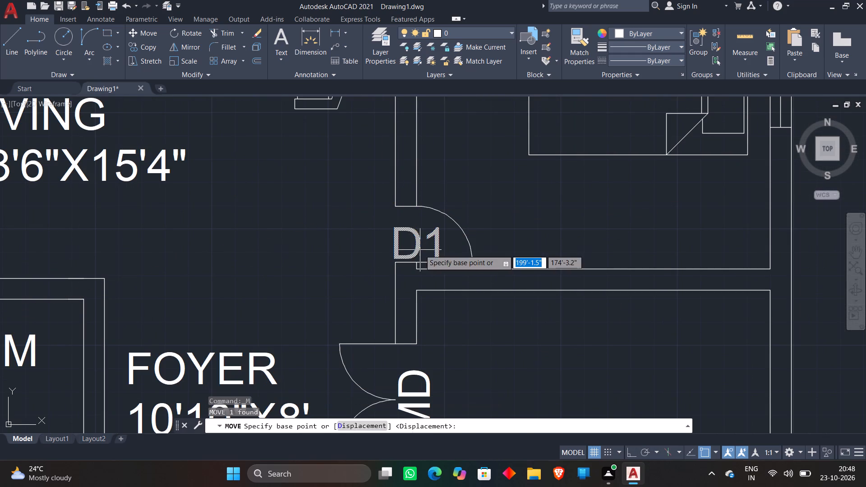
pyautogui.click(421, 250)
pyautogui.click(421, 239)
# Copy the D1 label into the door openings of the two 12'X14'4" bedrooms.
pyautogui.click(410, 243)
pyautogui.rightClick(355, 207)
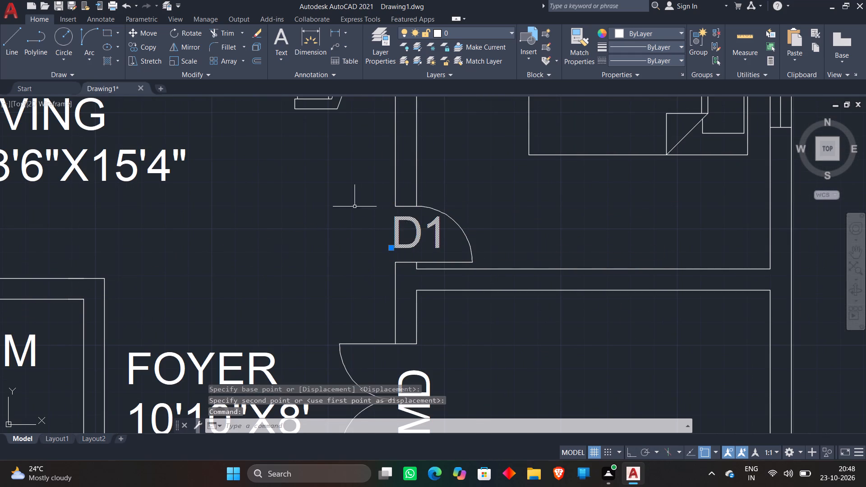
pyautogui.click(375, 280)
pyautogui.click(398, 235)
pyautogui.scroll(-4, 245, 202)
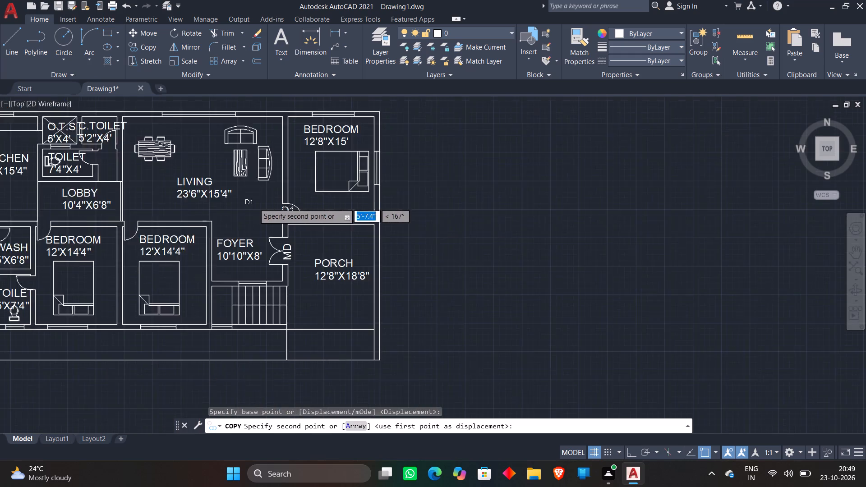
pyautogui.scroll(2, 120, 202)
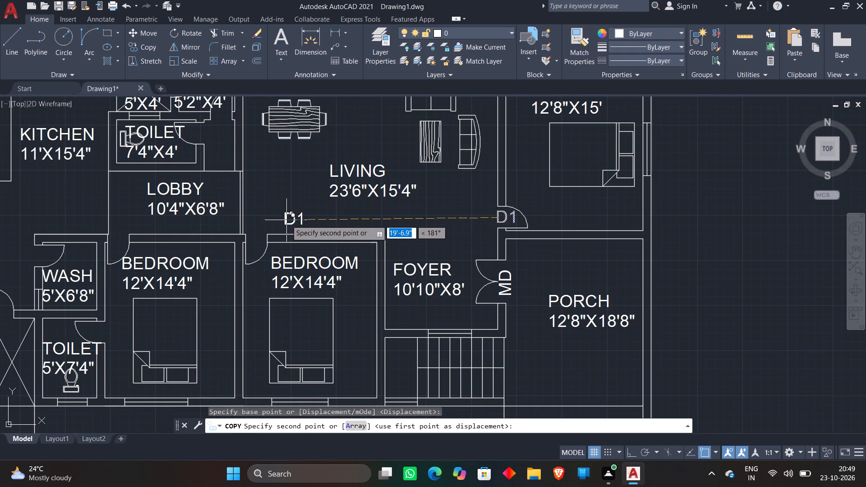
pyautogui.moveTo(286, 220); pyautogui.dragTo(355, 163, button='middle')
pyautogui.scroll(3, 346, 179)
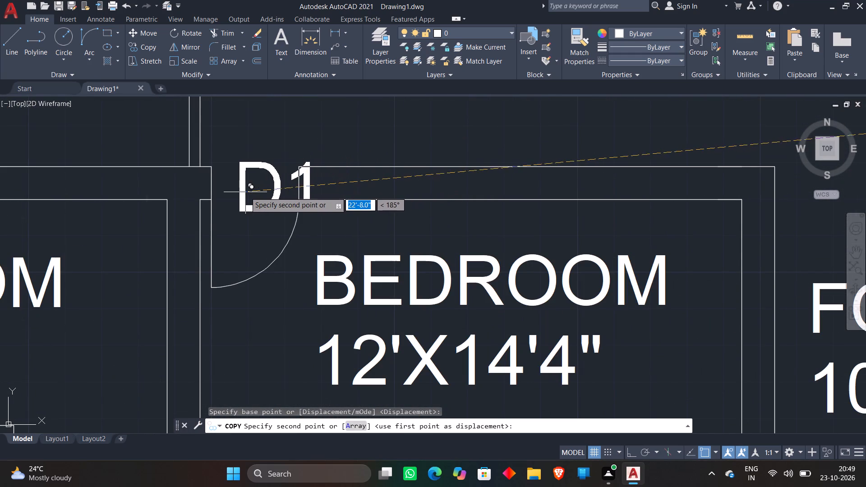
pyautogui.click(230, 186)
pyautogui.scroll(-4, 245, 156)
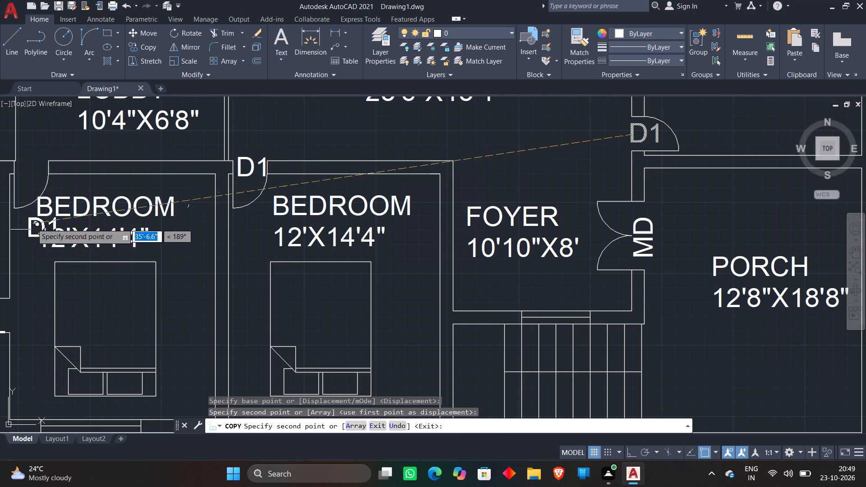
pyautogui.moveTo(23, 171); pyautogui.dragTo(134, 183, button='middle')
pyautogui.scroll(2, 129, 184)
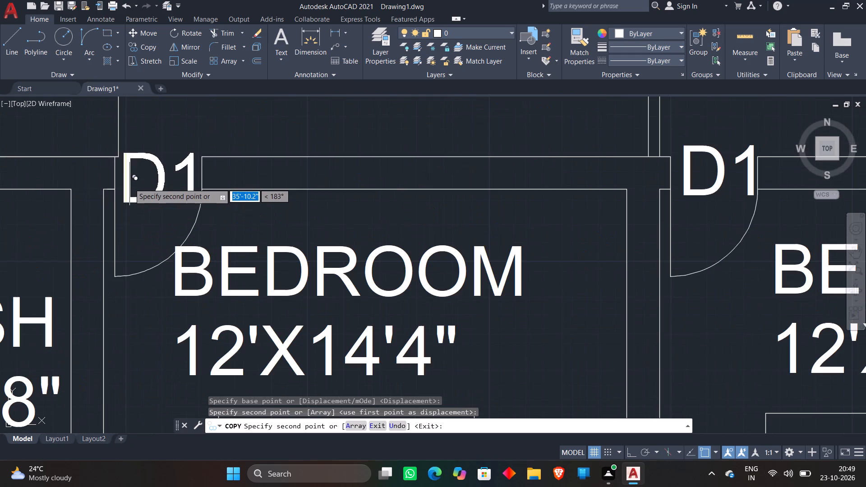
pyautogui.click(127, 178)
pyautogui.scroll(-8, 164, 150)
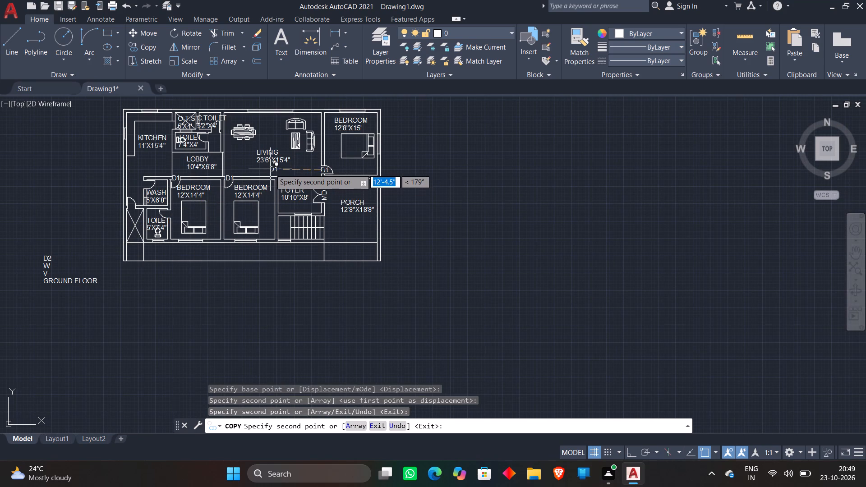
pyautogui.press('Escape')
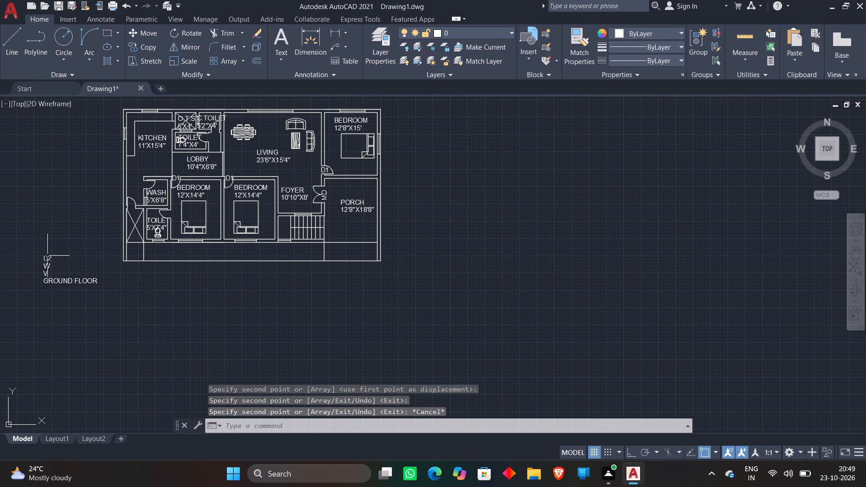
# Move the D2 text from the label list into the door opening of the C.TOILET.
pyautogui.click(47, 257)
pyautogui.press('m')
pyautogui.press('space')
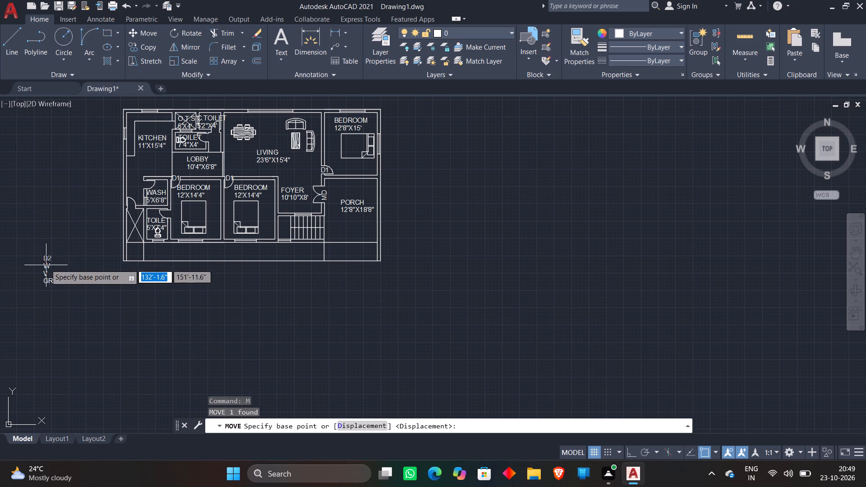
pyautogui.click(46, 259)
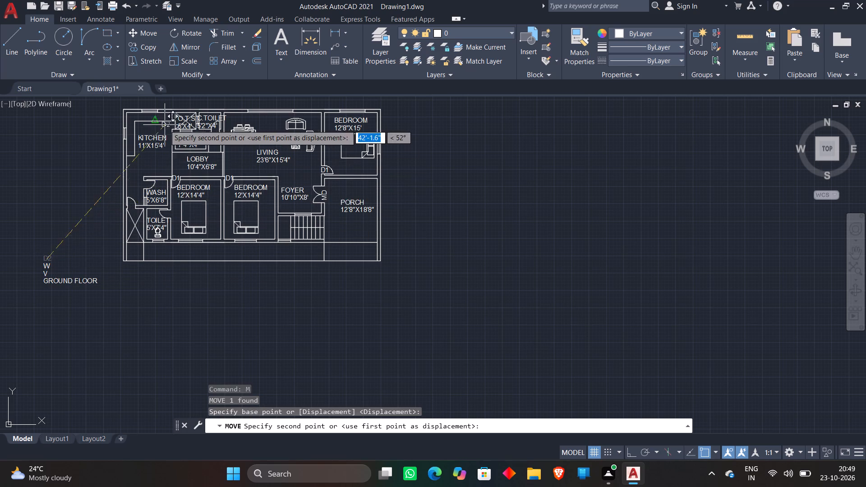
pyautogui.scroll(3, 165, 125)
pyautogui.scroll(1, 333, 179)
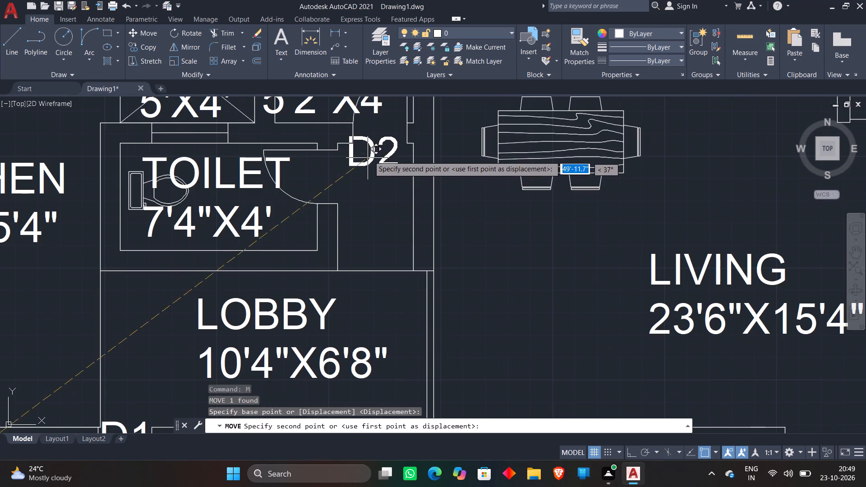
pyautogui.click(377, 137)
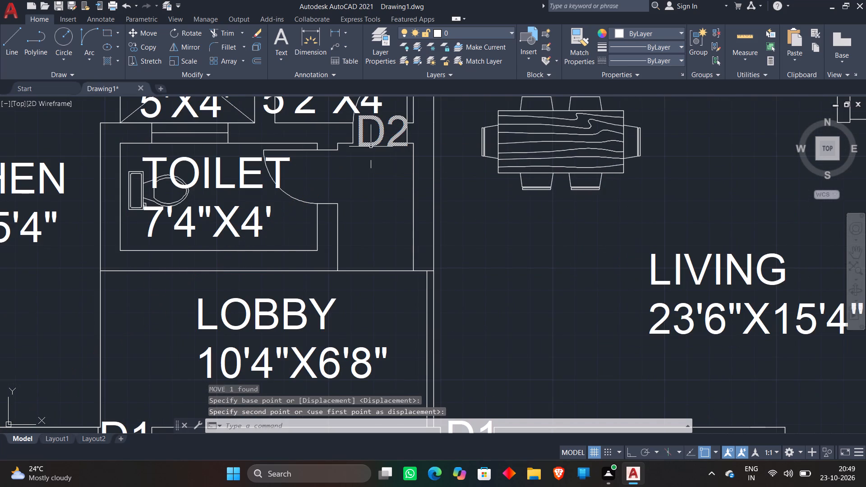
# Copy the D2 label to the doors of the 7'4"X4' toilet, the wash and the 5'X7'4" toilet.
pyautogui.click(371, 146)
pyautogui.rightClick(371, 147)
pyautogui.click(392, 273)
pyautogui.click(375, 141)
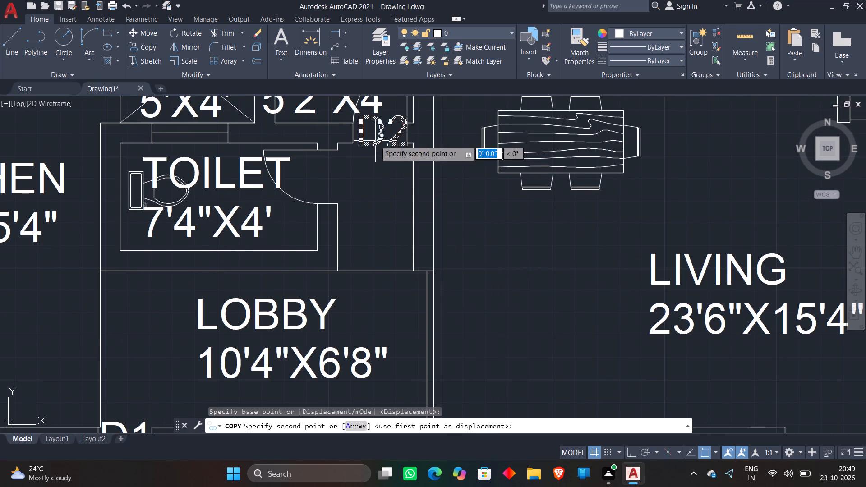
pyautogui.click(316, 185)
pyautogui.scroll(-5, 387, 191)
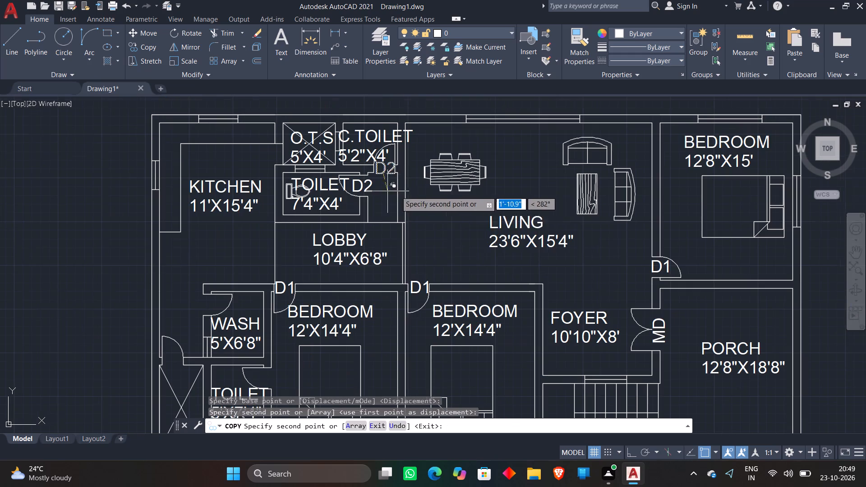
pyautogui.scroll(2, 199, 307)
pyautogui.click(223, 308)
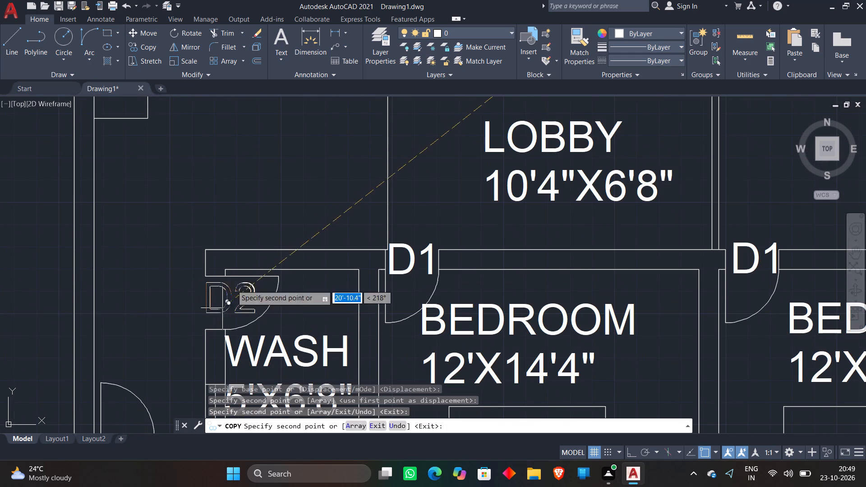
pyautogui.scroll(-5, 249, 231)
pyautogui.scroll(4, 259, 304)
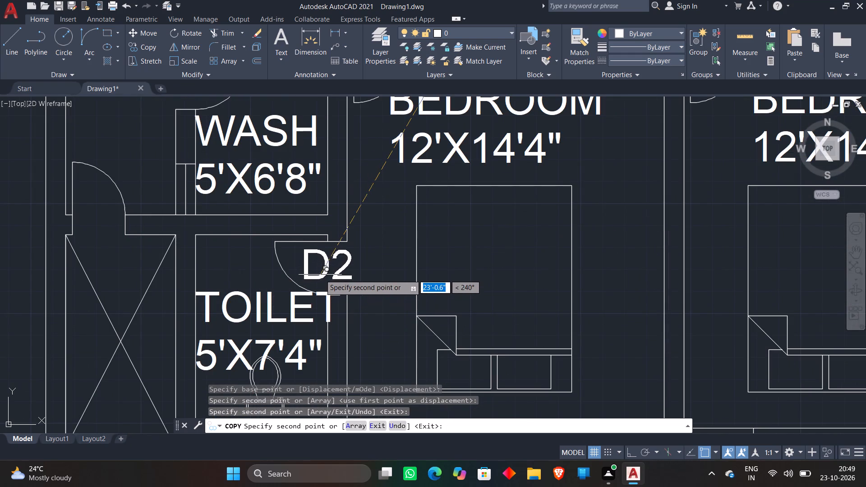
pyautogui.click(320, 275)
pyautogui.scroll(-4, 330, 260)
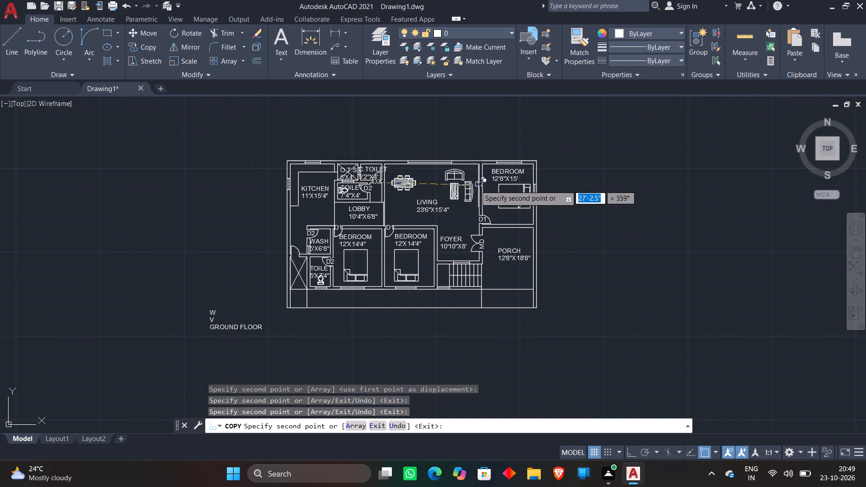
pyautogui.press('space')
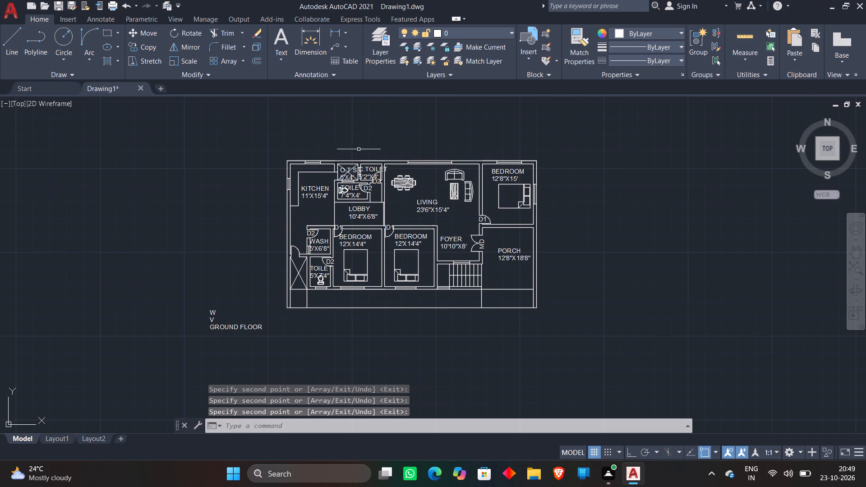
# Move the remaining W, V and GROUND FLOOR texts together farther away from the plan.
pyautogui.click(183, 280)
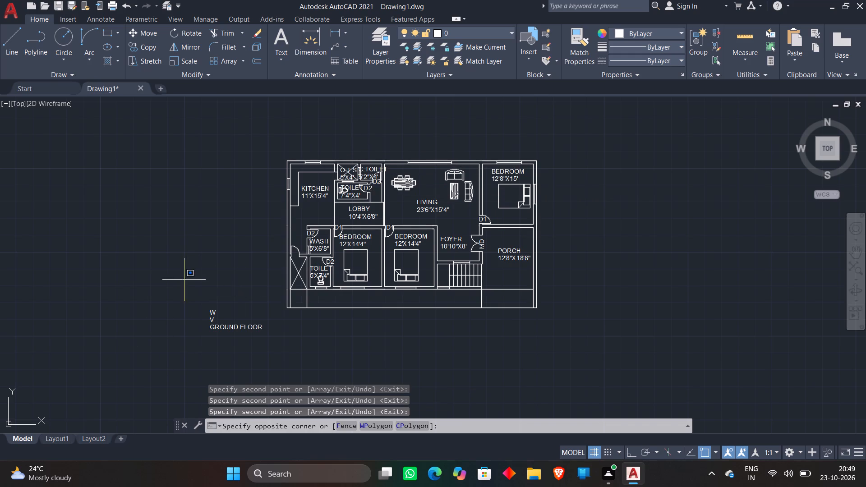
pyautogui.click(274, 354)
pyautogui.press('m')
pyautogui.press('space')
pyautogui.click(212, 315)
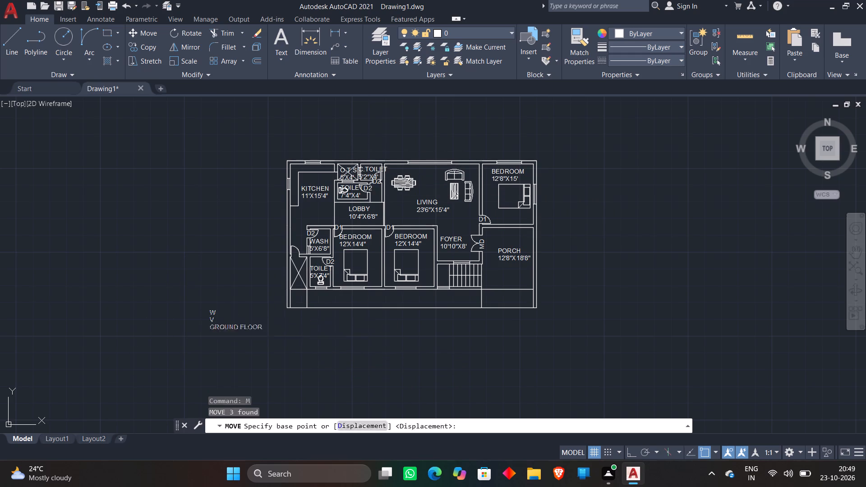
pyautogui.click(122, 327)
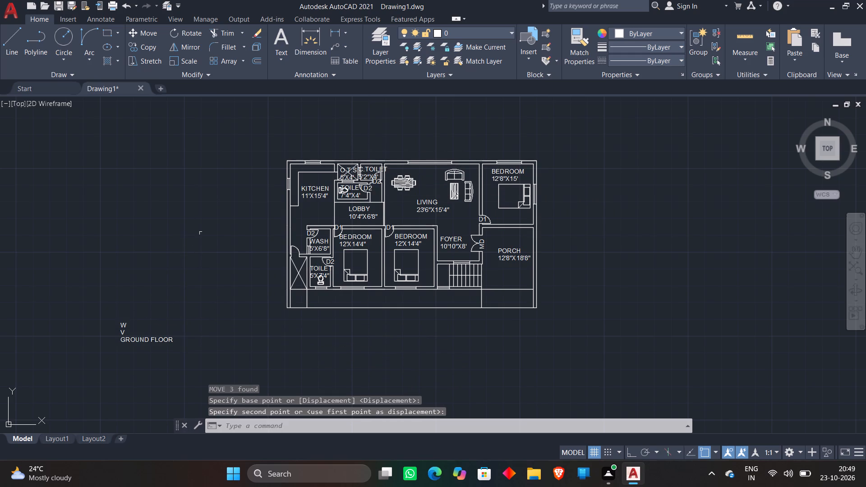
# Scale the KITCHEN and 11'X15'4" texts down by a factor of about 0.8.
pyautogui.scroll(2, 280, 174)
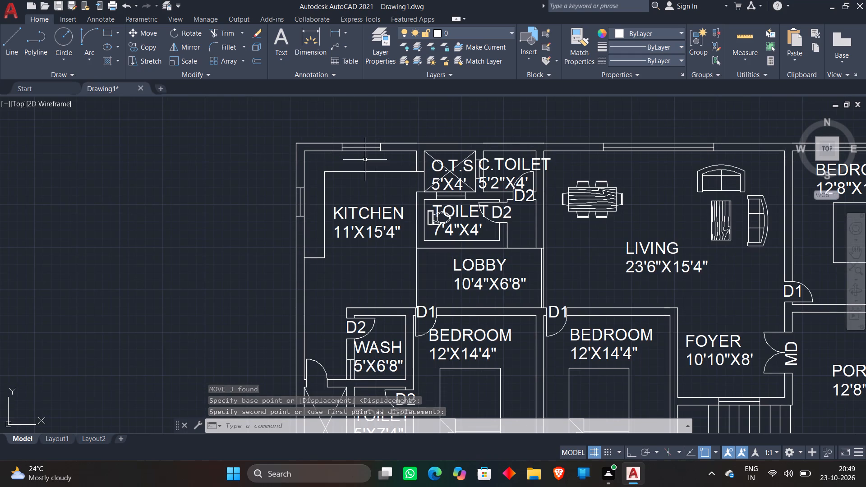
pyautogui.moveTo(387, 182); pyautogui.dragTo(242, 193, button='middle')
pyautogui.scroll(1, 242, 193)
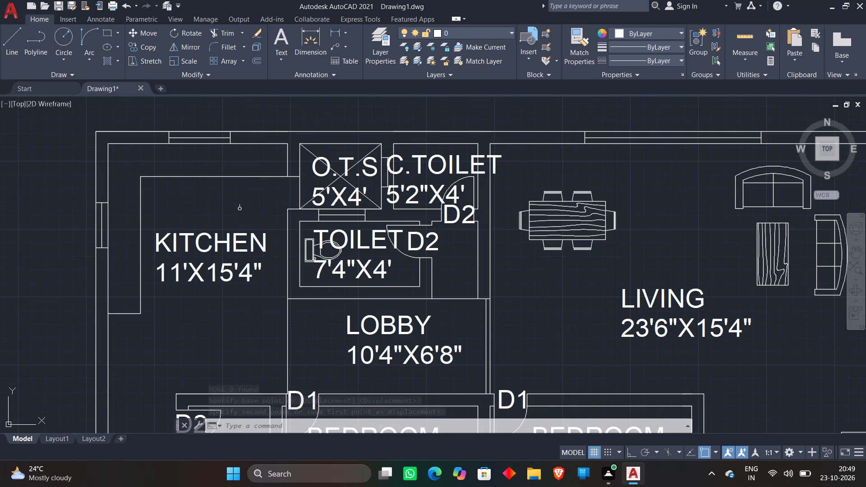
pyautogui.click(267, 295)
pyautogui.click(160, 210)
pyautogui.rightClick(168, 209)
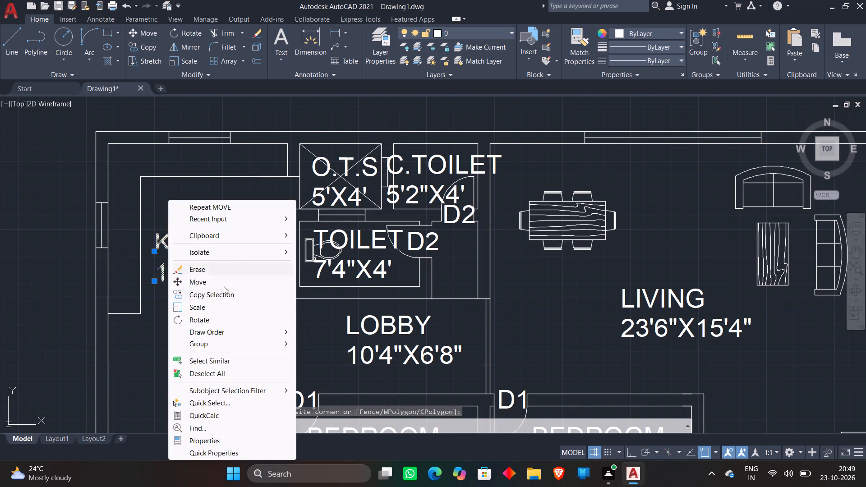
pyautogui.click(214, 304)
pyautogui.click(196, 251)
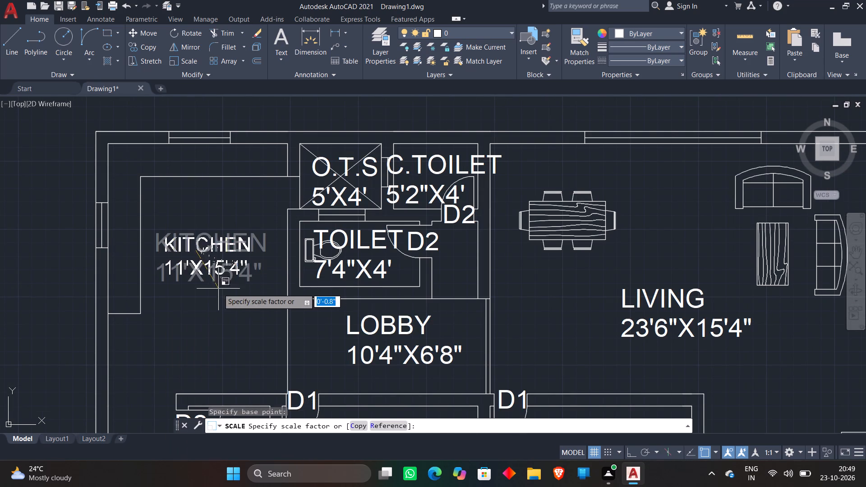
pyautogui.click(218, 289)
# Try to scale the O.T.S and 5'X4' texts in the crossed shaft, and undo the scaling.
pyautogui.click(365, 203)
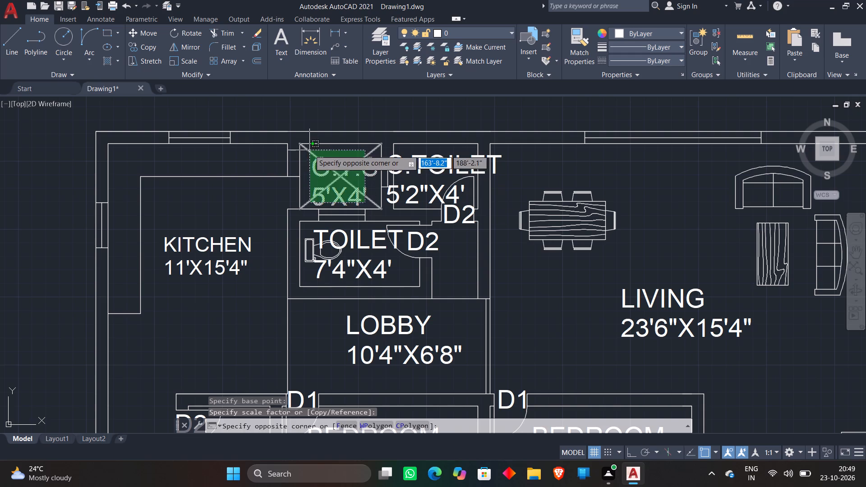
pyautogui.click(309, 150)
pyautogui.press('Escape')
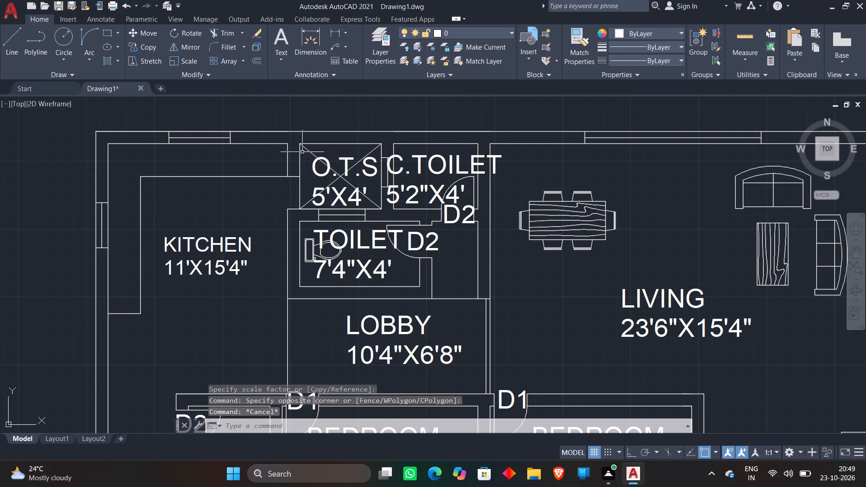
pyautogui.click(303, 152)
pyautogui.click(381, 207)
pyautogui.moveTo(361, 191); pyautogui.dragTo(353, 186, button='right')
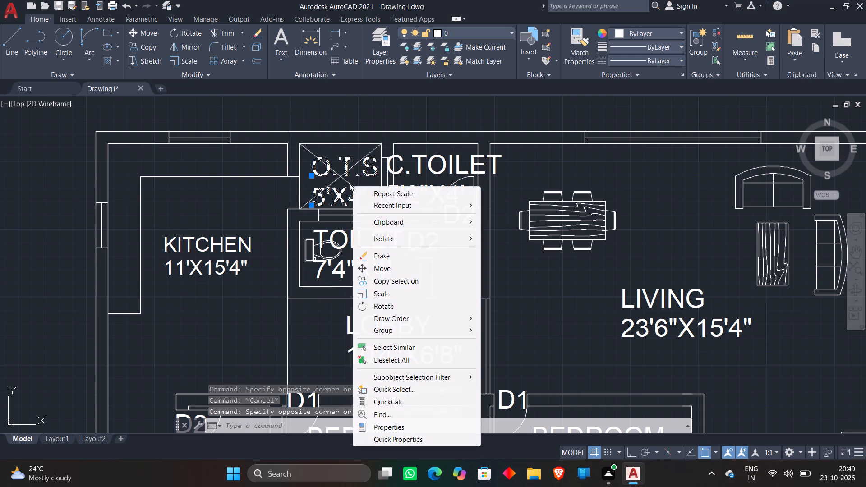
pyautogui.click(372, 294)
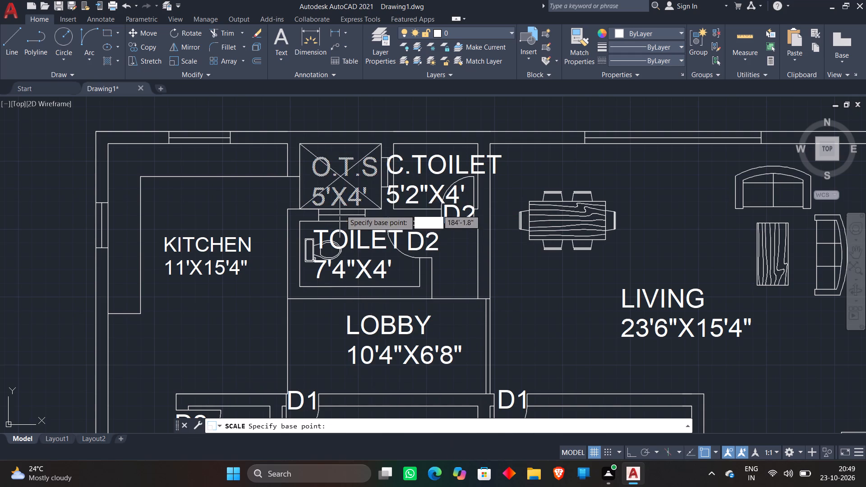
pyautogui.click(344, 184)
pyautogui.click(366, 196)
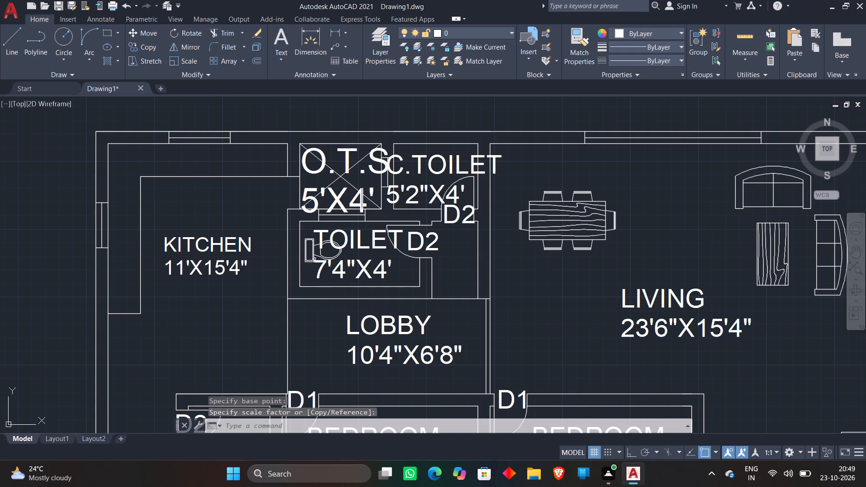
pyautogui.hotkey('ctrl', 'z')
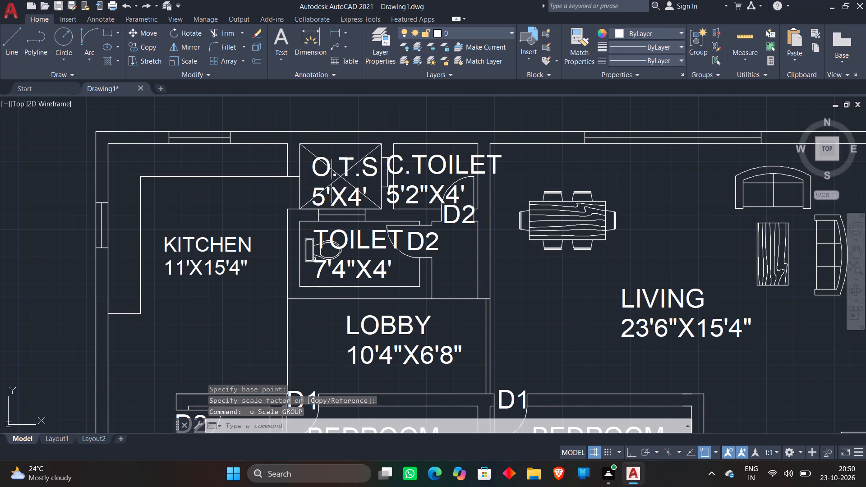
# Scale the O.T.S and 5'X4' texts down together to less than half their size.
pyautogui.click(322, 170)
pyautogui.click(334, 205)
pyautogui.click(315, 159)
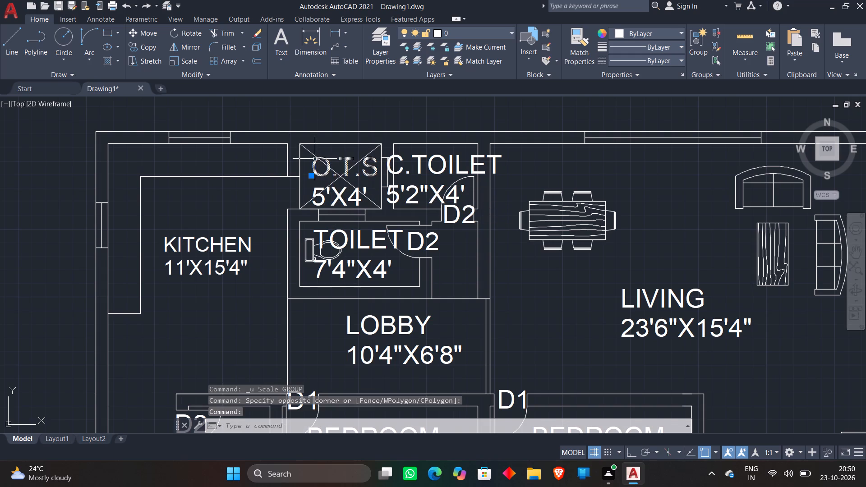
pyautogui.click(353, 197)
pyautogui.rightClick(338, 181)
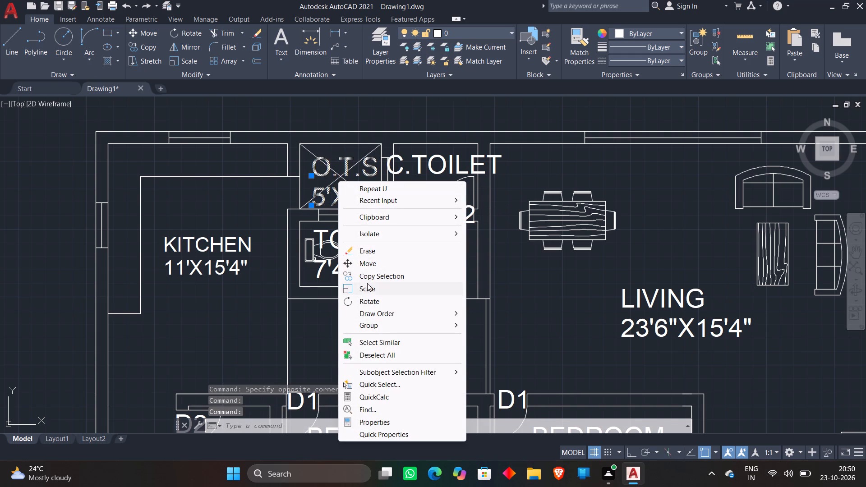
pyautogui.click(367, 288)
pyautogui.click(336, 198)
pyautogui.click(350, 202)
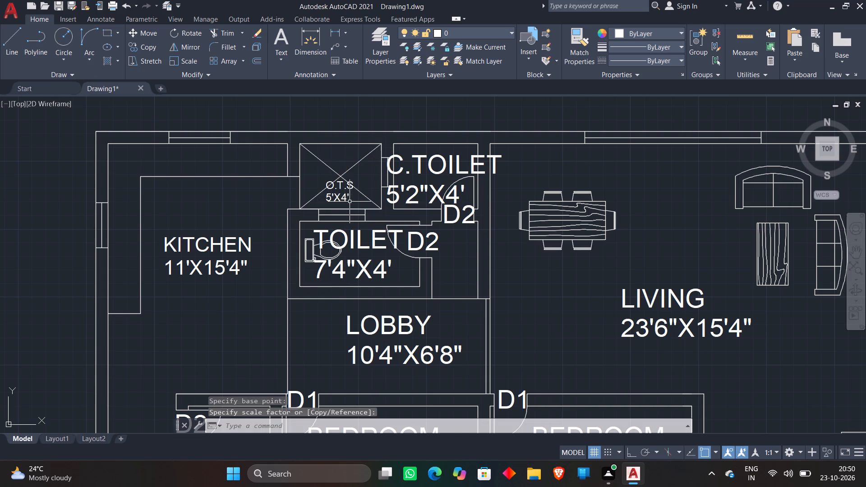
# Move the O.T.S and 5'X4' texts together up to the upper middle of the crossed shaft.
pyautogui.click(348, 198)
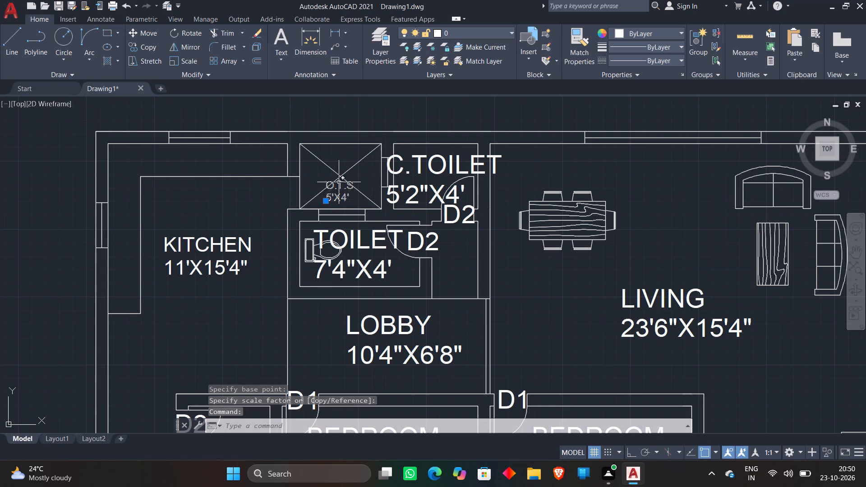
pyautogui.click(339, 182)
pyautogui.write('M')
pyautogui.press('space')
pyautogui.click(348, 191)
pyautogui.scroll(2, 344, 161)
pyautogui.click(360, 152)
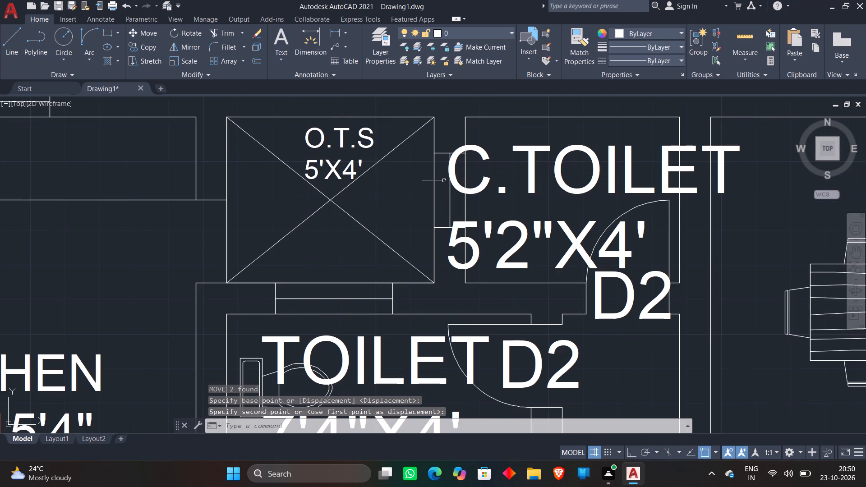
# Scale the C.TOILET and 5'2"X4' texts down together so they fit within the width of their room.
pyautogui.scroll(-3, 459, 188)
pyautogui.click(488, 187)
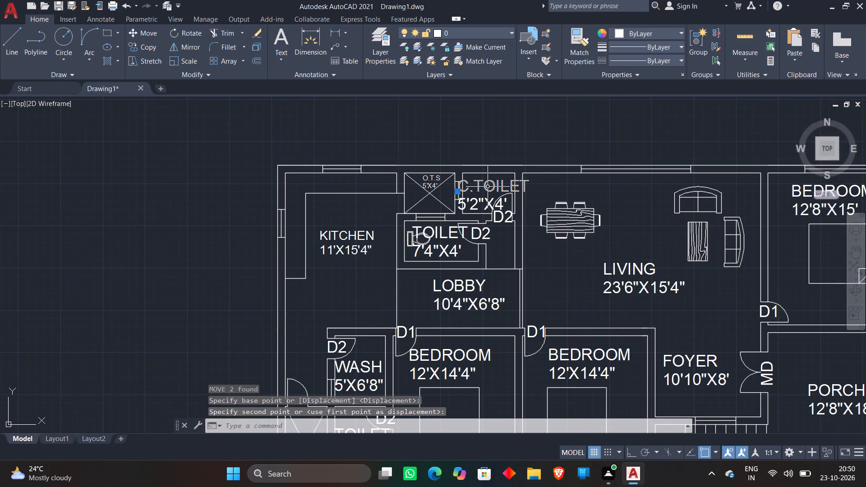
pyautogui.click(476, 204)
pyautogui.rightClick(477, 201)
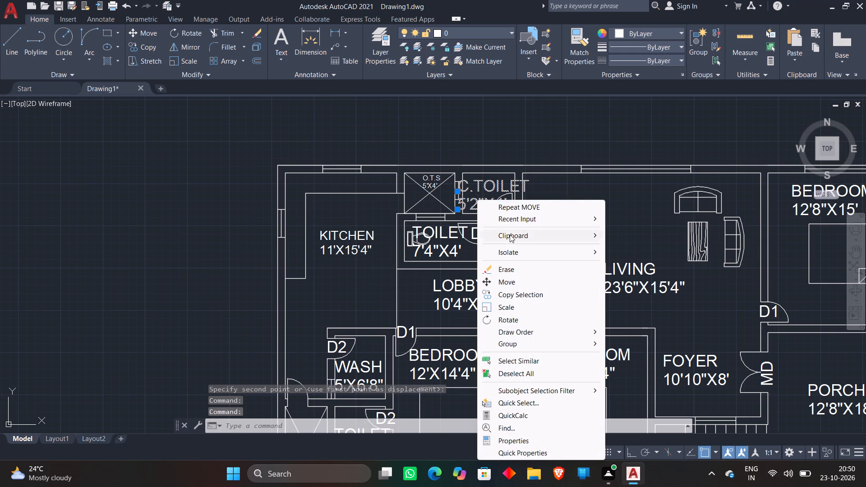
pyautogui.click(512, 307)
pyautogui.scroll(3, 491, 183)
pyautogui.click(472, 197)
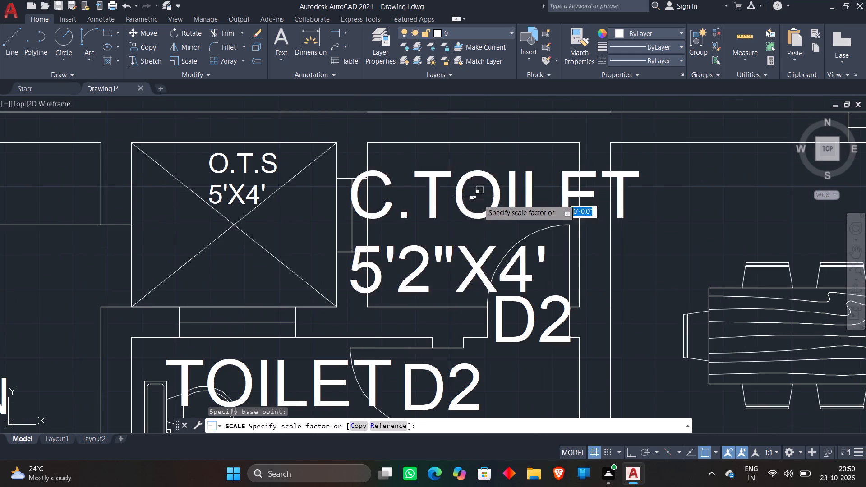
pyautogui.click(557, 203)
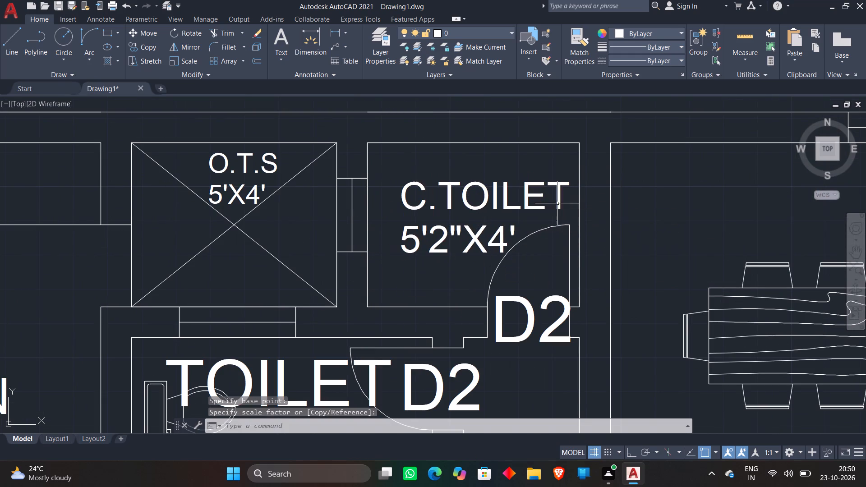
# Move the C.TOILET and 5'2"X4' texts slightly up and left, away from the door swing.
pyautogui.click(462, 236)
pyautogui.click(434, 192)
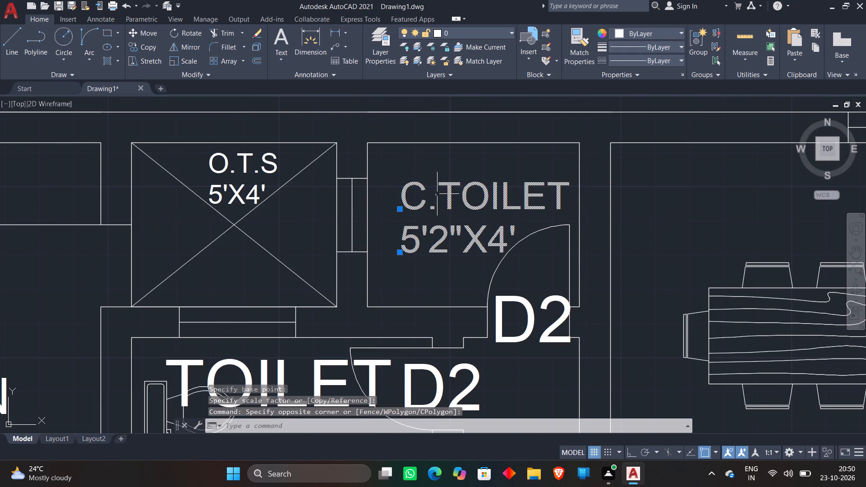
pyautogui.press('m')
pyautogui.press('space')
pyautogui.click(459, 234)
pyautogui.click(442, 220)
# Scale the TOILET and 7'4"X4' texts down together to roughly half their size.
pyautogui.scroll(-3, 451, 187)
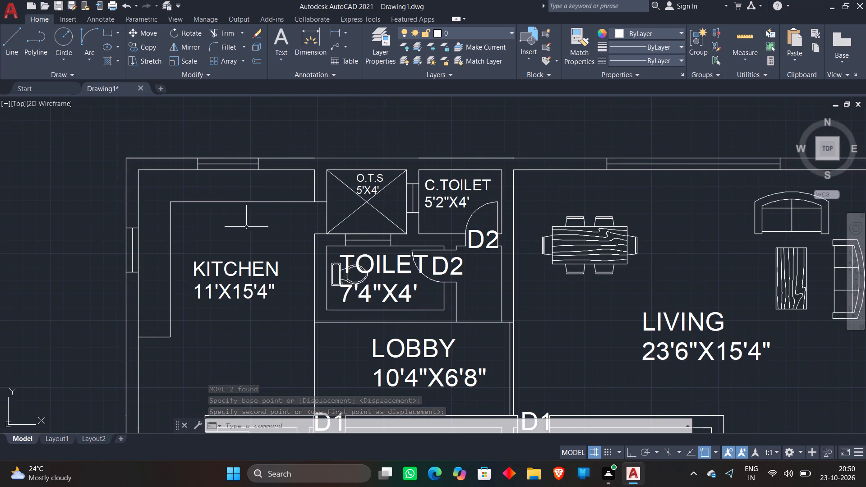
pyautogui.moveTo(247, 240); pyautogui.dragTo(87, 168, button='middle')
pyautogui.click(211, 193)
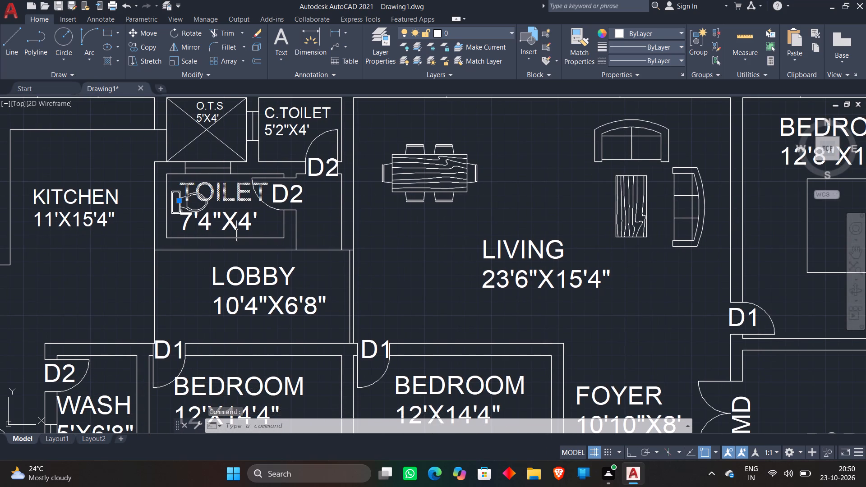
pyautogui.click(232, 221)
pyautogui.rightClick(263, 209)
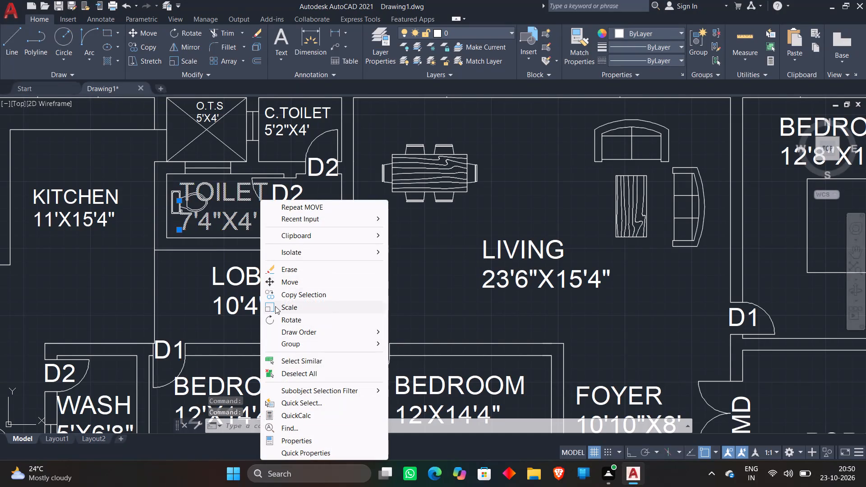
pyautogui.click(275, 306)
pyautogui.scroll(2, 216, 199)
pyautogui.click(225, 222)
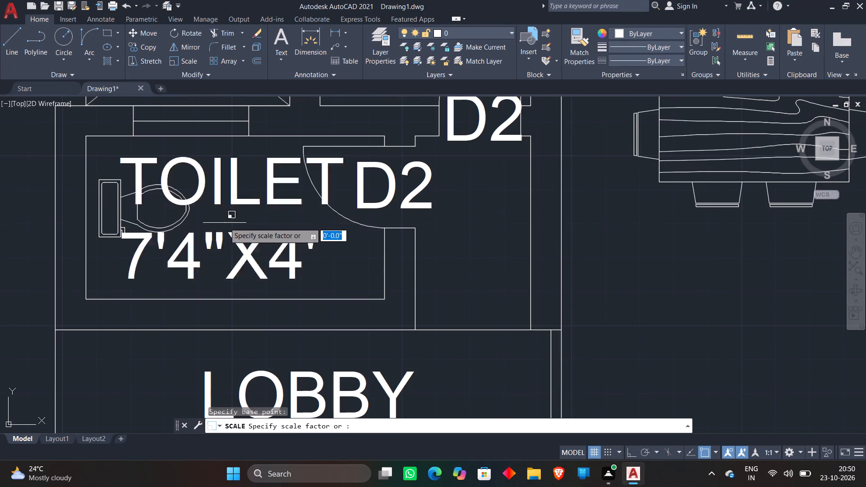
pyautogui.click(272, 258)
# Move the TOILET and 7'4"X4' texts down and right within the room, clear of the WC and door.
pyautogui.click(230, 193)
pyautogui.click(216, 250)
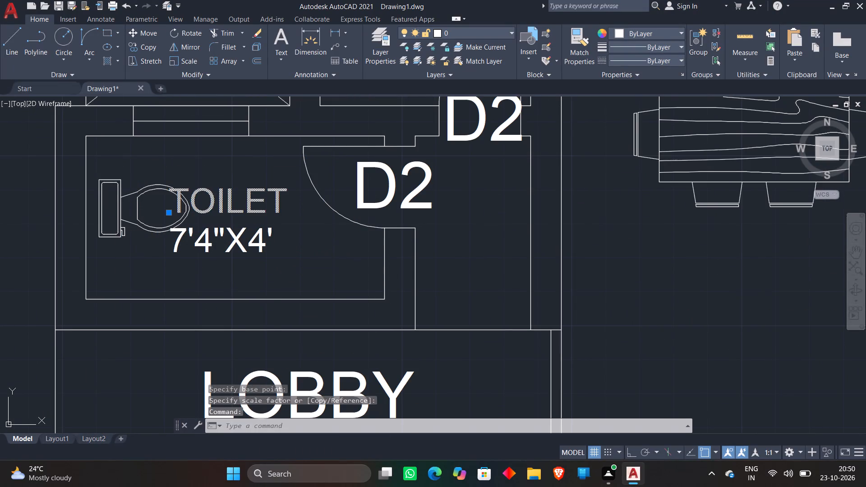
pyautogui.click(213, 240)
pyautogui.click(189, 239)
pyautogui.click(226, 244)
pyautogui.click(283, 253)
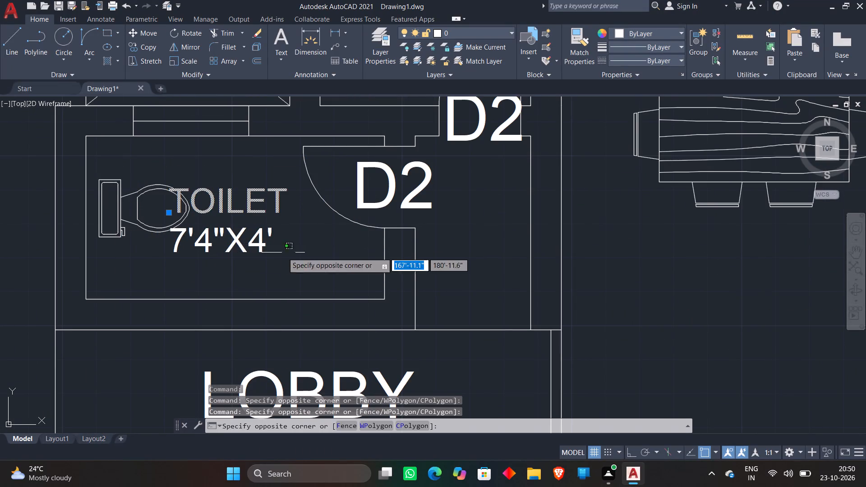
pyautogui.click(205, 233)
pyautogui.press('m')
pyautogui.press('space')
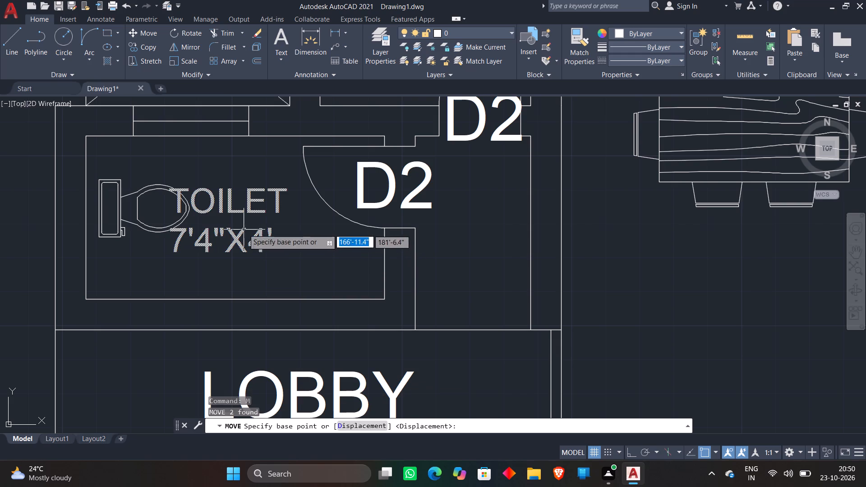
pyautogui.click(244, 229)
pyautogui.click(293, 262)
# Move the LOBBY and 10'4"X6'8" texts together leftward to the middle of the lobby.
pyautogui.scroll(-3, 422, 188)
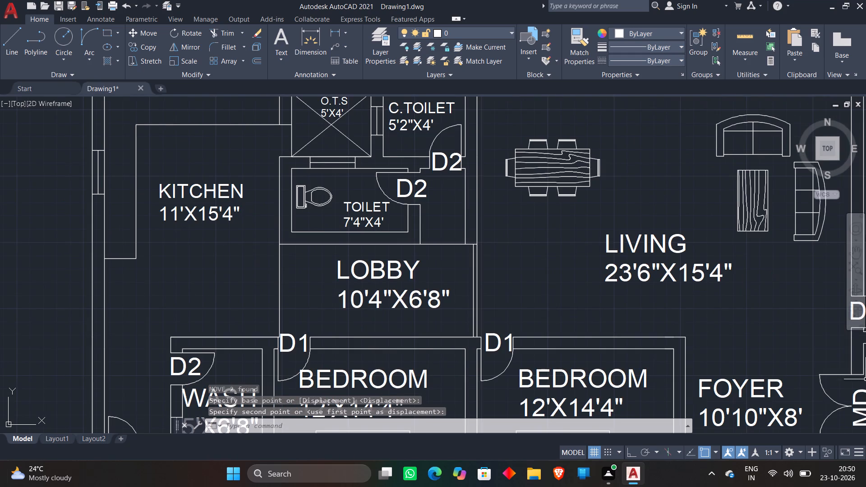
pyautogui.scroll(-1, 712, 103)
pyautogui.moveTo(639, 194); pyautogui.dragTo(521, 176, button='middle')
pyautogui.scroll(2, 470, 189)
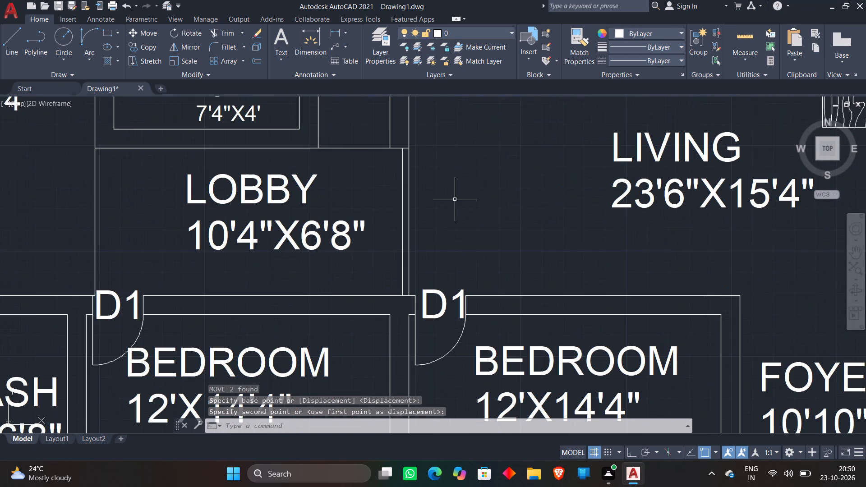
pyautogui.click(245, 187)
pyautogui.click(315, 234)
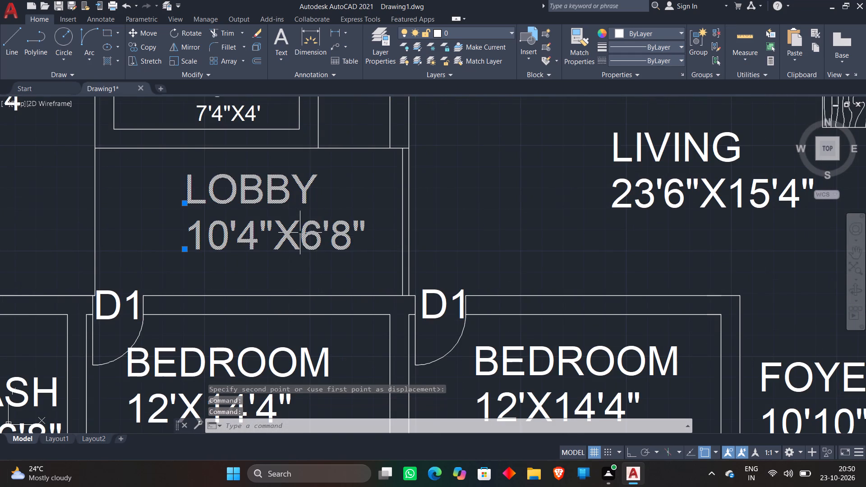
pyautogui.press('m')
pyautogui.press('space')
pyautogui.click(310, 219)
pyautogui.click(279, 225)
# Move the LOBBY text right and slightly down so it sits centred above 10'4"X6'8".
pyautogui.click(254, 191)
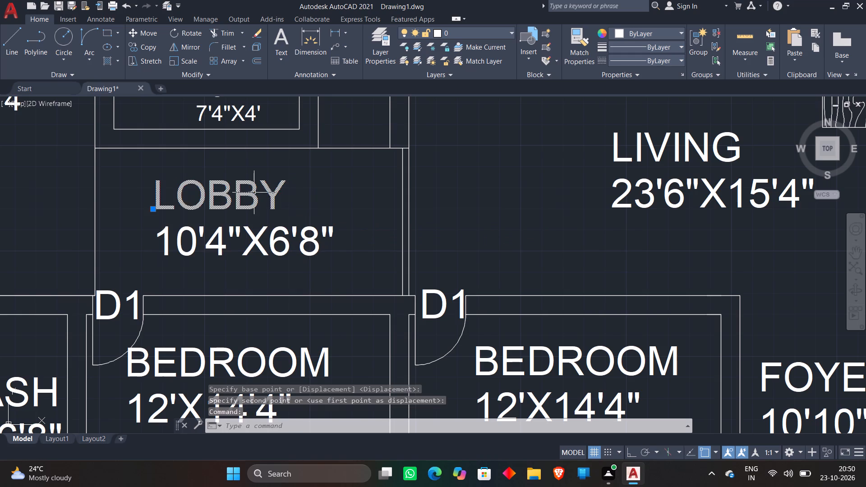
pyautogui.press('m')
pyautogui.press('space')
pyautogui.click(239, 193)
pyautogui.click(265, 202)
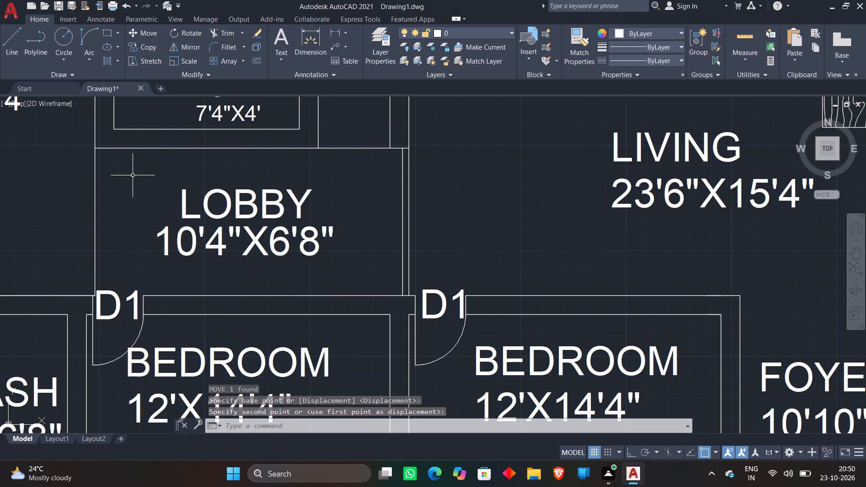
# Scale the LOBBY and 10'4"X6'8" texts down together to roughly half their size.
pyautogui.click(123, 173)
pyautogui.click(340, 272)
pyautogui.rightClick(219, 203)
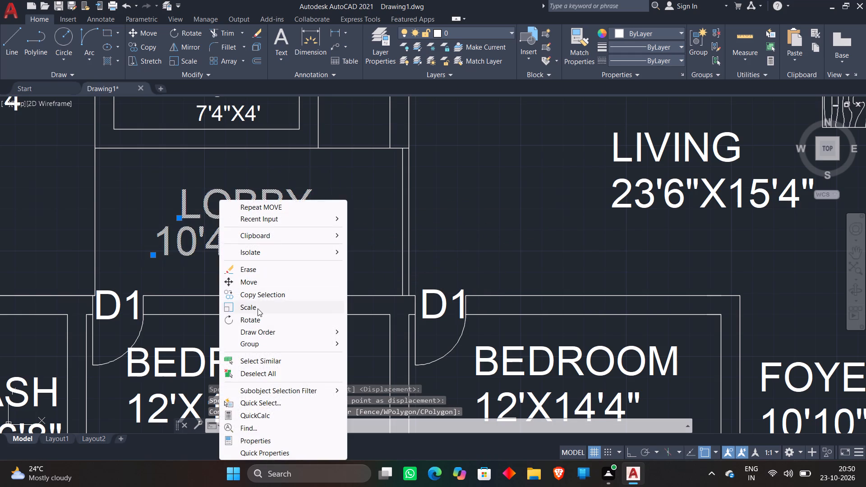
pyautogui.click(258, 308)
pyautogui.click(238, 215)
pyautogui.click(280, 243)
# Move the LIVING text right and slightly down so it sits centred above 23'6"X15'4".
pyautogui.scroll(-3, 293, 204)
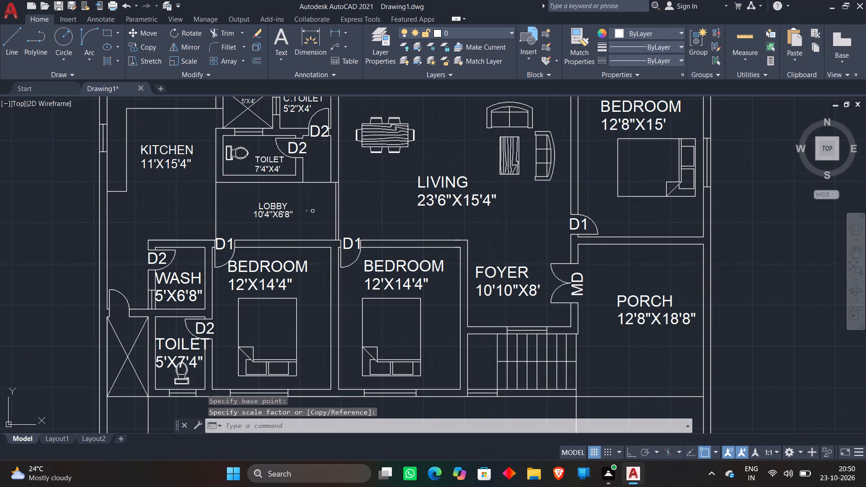
pyautogui.click(402, 168)
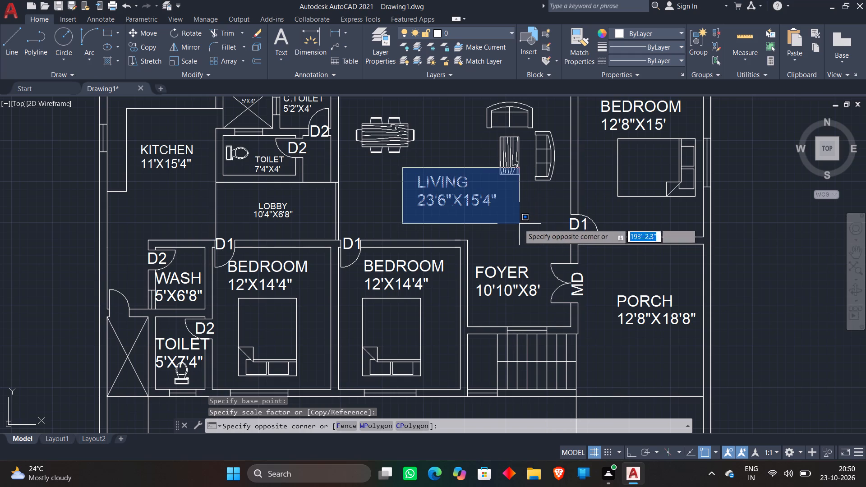
pyautogui.press('Escape')
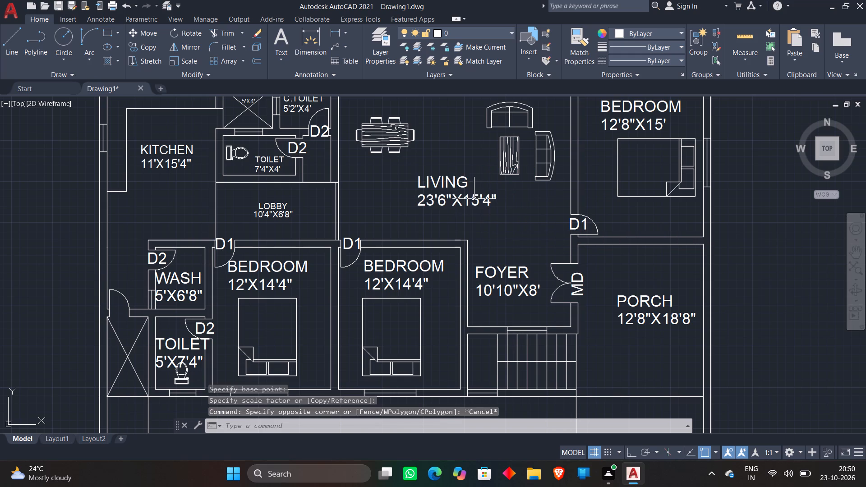
pyautogui.click(451, 179)
pyautogui.write('M')
pyautogui.press('space')
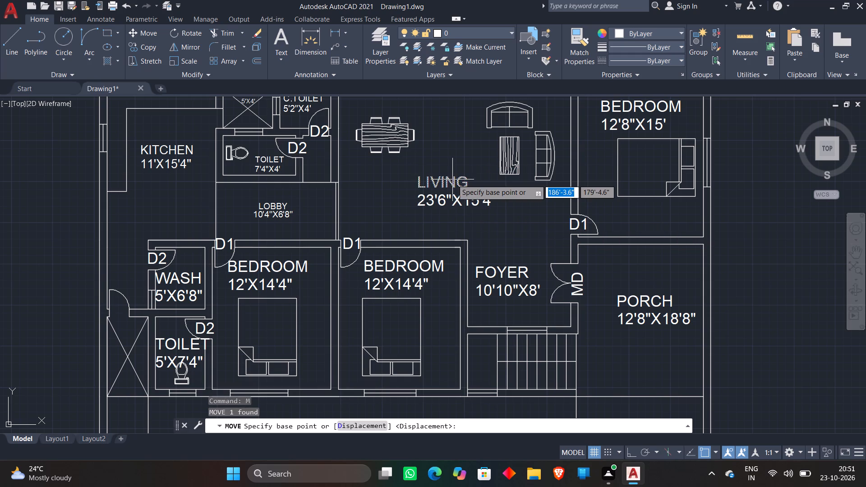
pyautogui.click(452, 179)
pyautogui.scroll(3, 459, 179)
pyautogui.click(471, 186)
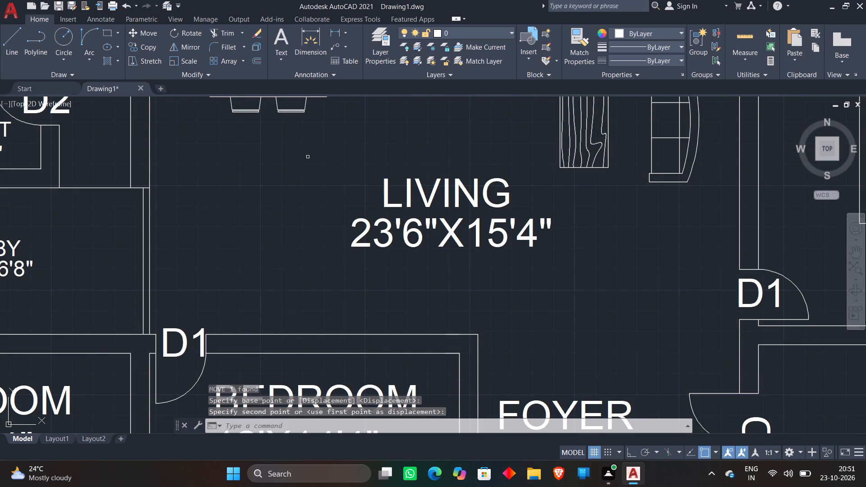
# Scale the LIVING and 23'6"X15'4" texts down together to about two thirds of their size.
pyautogui.click(297, 154)
pyautogui.click(562, 290)
pyautogui.rightClick(442, 221)
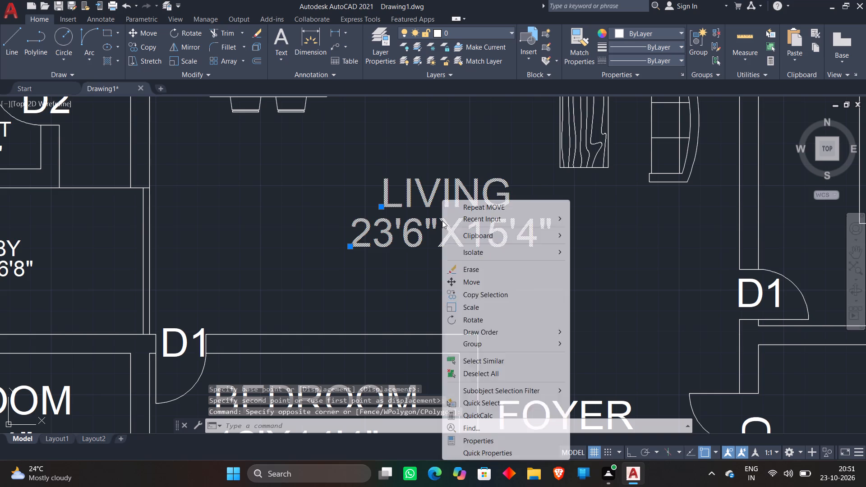
pyautogui.click(488, 308)
pyautogui.click(420, 209)
pyautogui.click(471, 252)
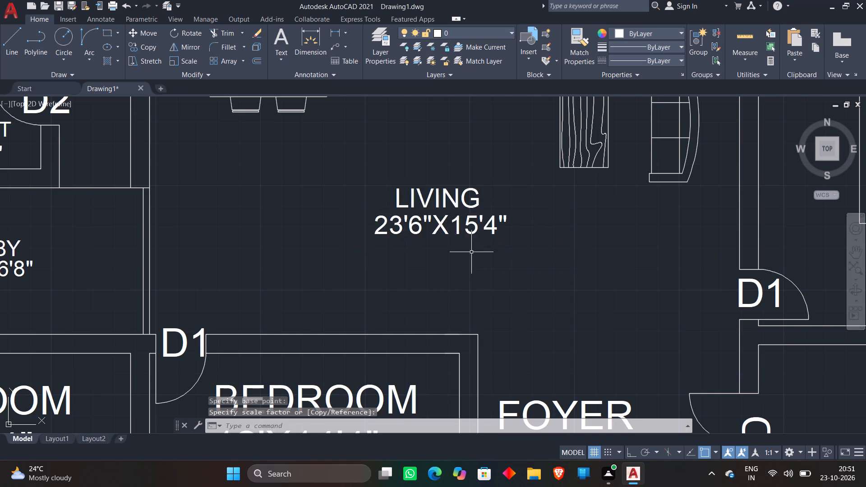
# Scale the WASH and 5'X6'8" texts down together to about two thirds of their size.
pyautogui.scroll(-5, 479, 199)
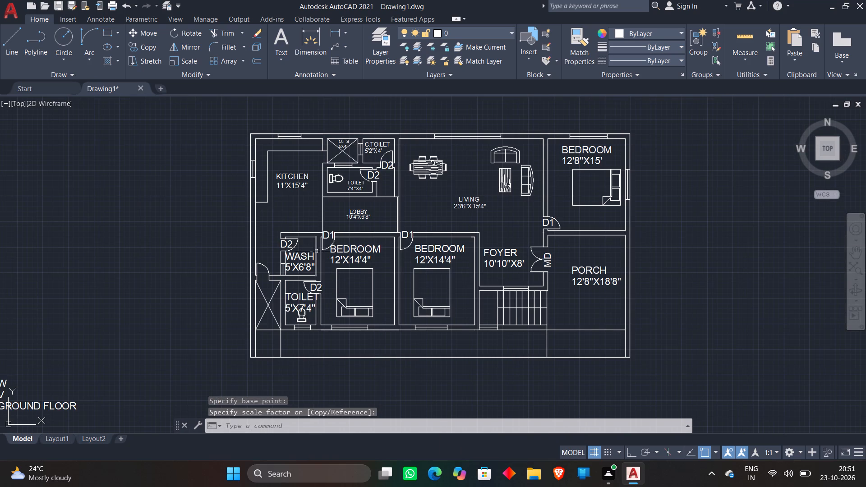
pyautogui.scroll(2, 299, 268)
pyautogui.click(306, 270)
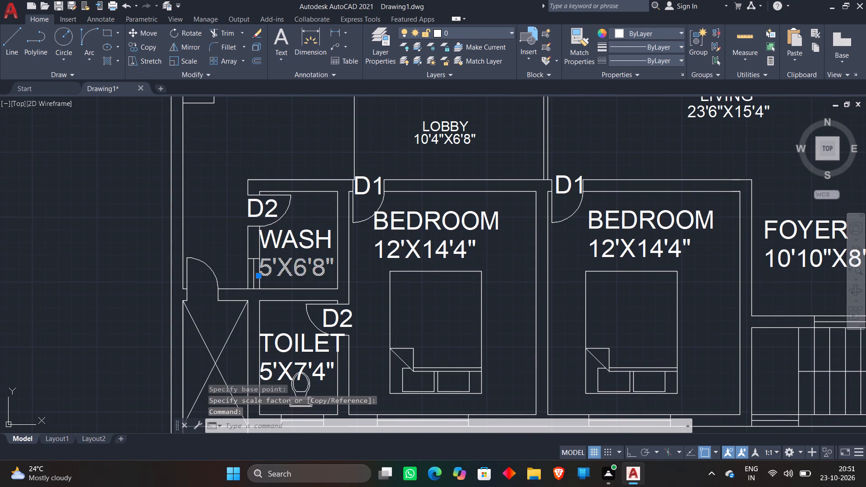
pyautogui.click(287, 224)
pyautogui.click(290, 243)
pyautogui.click(287, 243)
pyautogui.rightClick(295, 243)
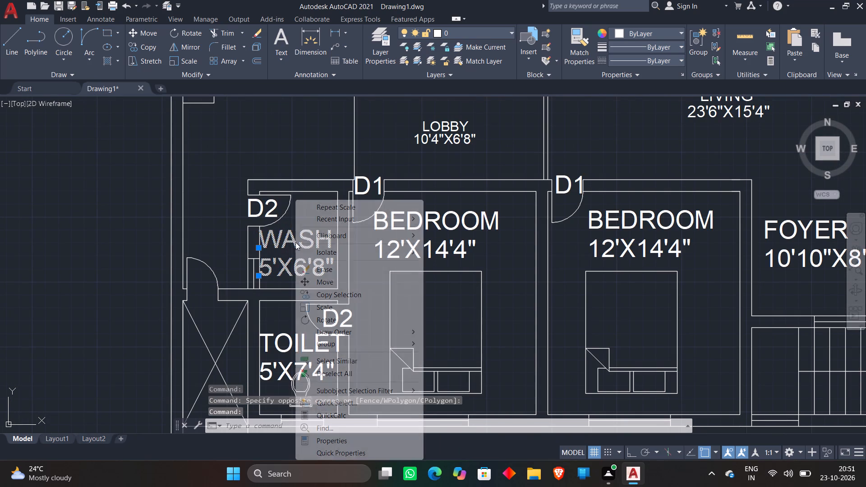
pyautogui.click(319, 303)
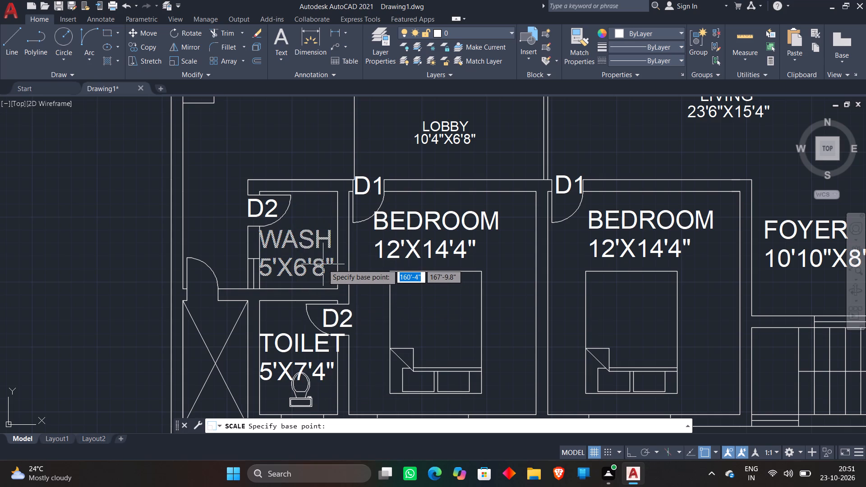
pyautogui.click(321, 265)
pyautogui.scroll(3, 335, 271)
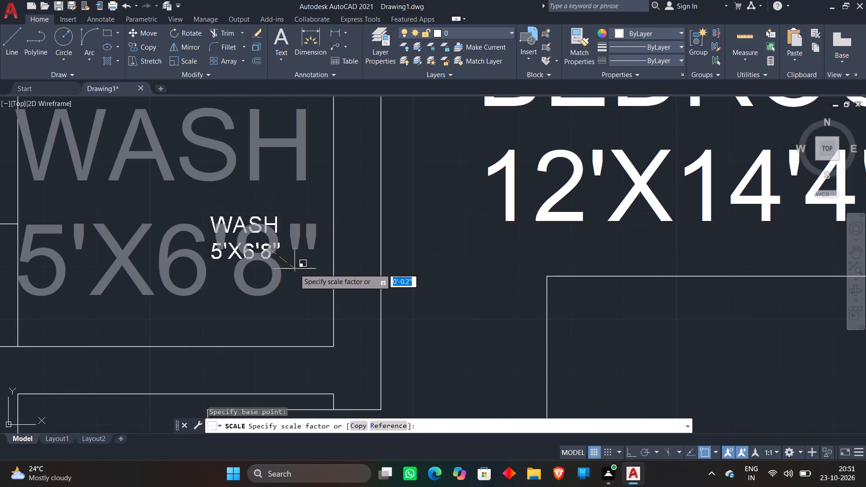
pyautogui.click(200, 166)
# Move the WASH and 5'X6'8" texts together slightly up and left so they sit centred in the wash room.
pyautogui.scroll(-3, 213, 158)
pyautogui.moveTo(212, 159); pyautogui.dragTo(213, 161, button='middle')
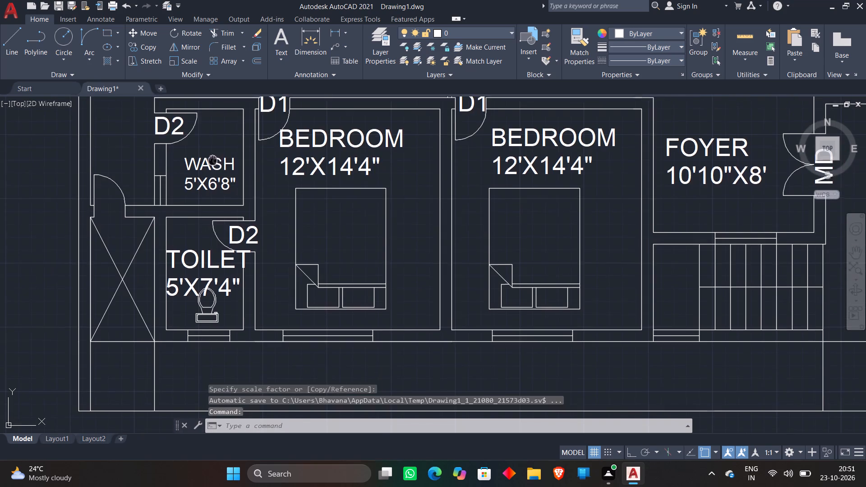
pyautogui.moveTo(213, 161); pyautogui.dragTo(245, 193, button='middle')
pyautogui.scroll(2, 250, 208)
pyautogui.click(265, 248)
pyautogui.click(192, 163)
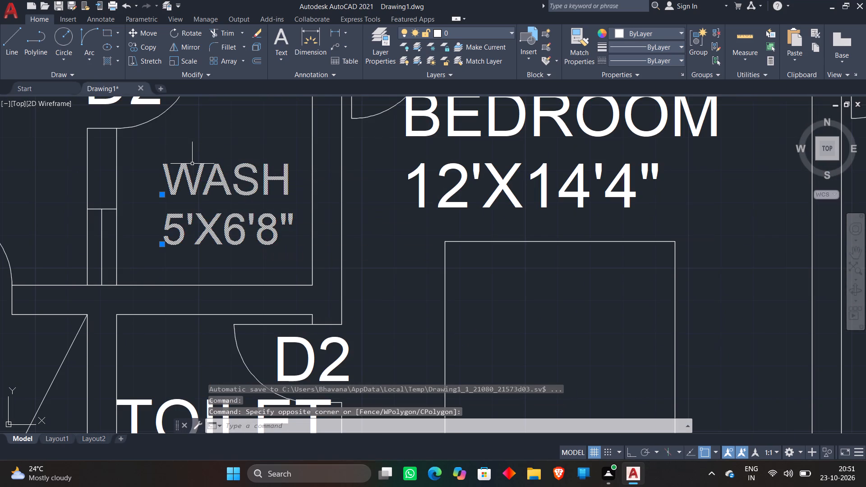
pyautogui.press('m')
pyautogui.press('space')
pyautogui.click(225, 180)
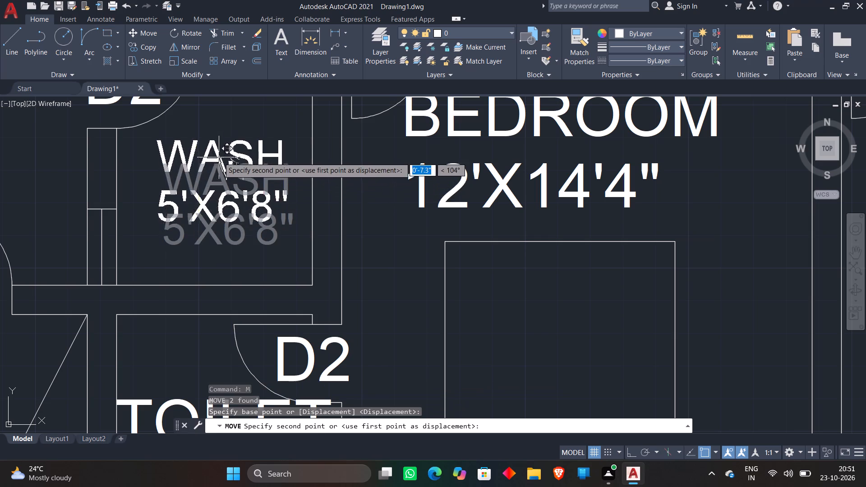
pyautogui.moveTo(219, 157); pyautogui.dragTo(259, 233, button='middle')
pyautogui.click(247, 236)
# Scale the TOILET and 5'X7'4" texts beside the wash room down together to about 70% of their size.
pyautogui.scroll(-3, 334, 167)
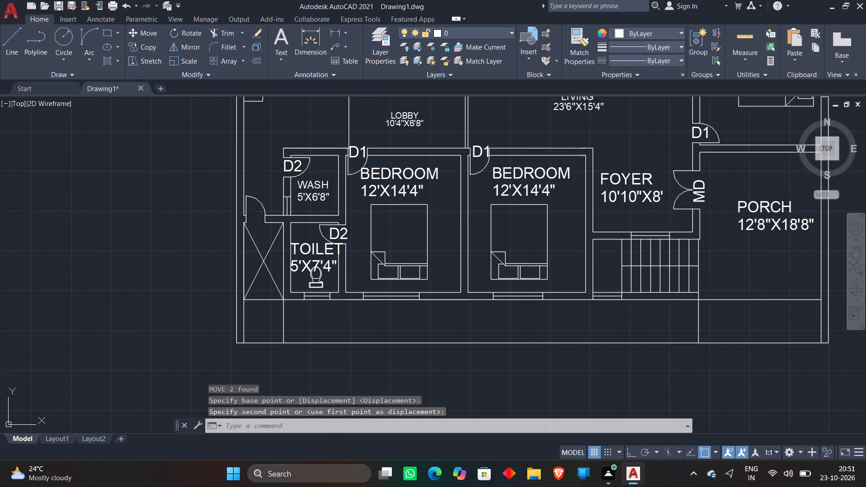
pyautogui.moveTo(313, 278); pyautogui.dragTo(311, 228, button='middle')
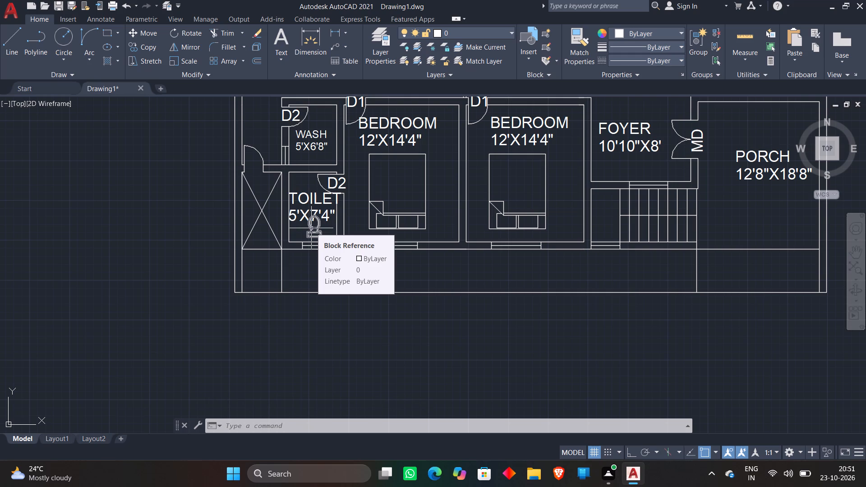
pyautogui.scroll(3, 322, 199)
pyautogui.click(283, 193)
pyautogui.click(237, 198)
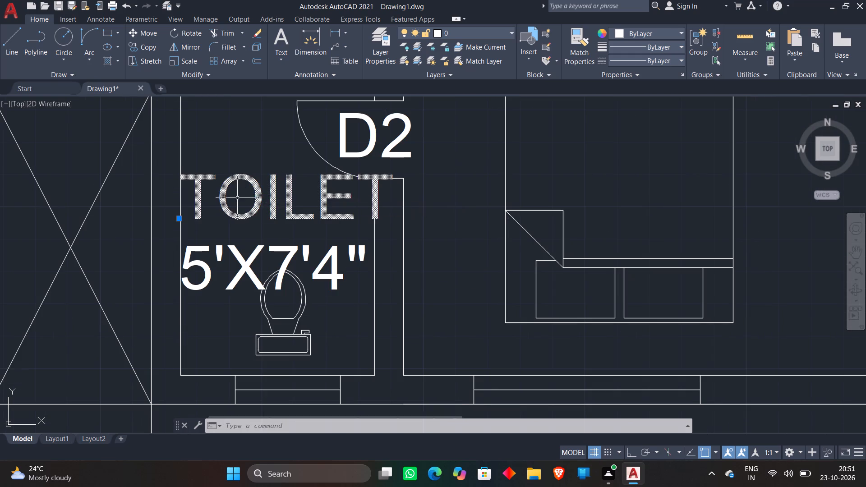
pyautogui.click(209, 257)
pyautogui.click(199, 248)
pyautogui.rightClick(266, 196)
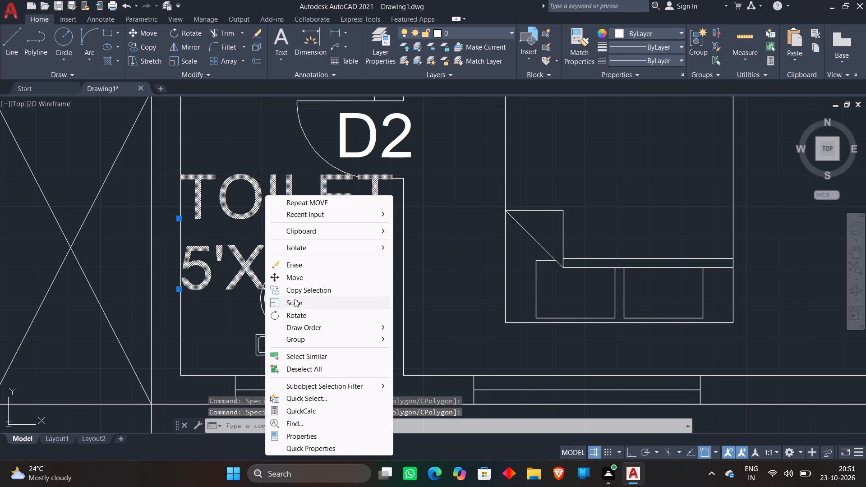
pyautogui.click(294, 299)
pyautogui.click(248, 171)
pyautogui.click(290, 235)
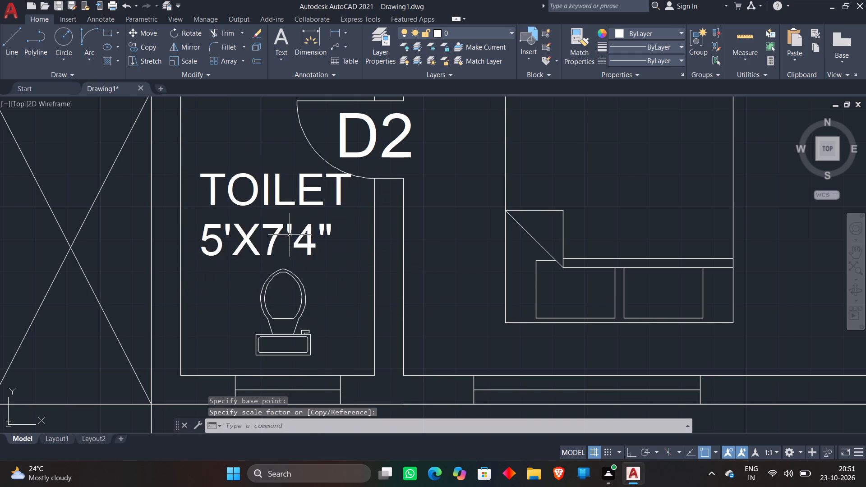
# Move the TOILET and 5'X7'4" texts together slightly down and left, just above the toilet fixture.
pyautogui.scroll(-2, 351, 200)
pyautogui.click(337, 193)
pyautogui.click(332, 211)
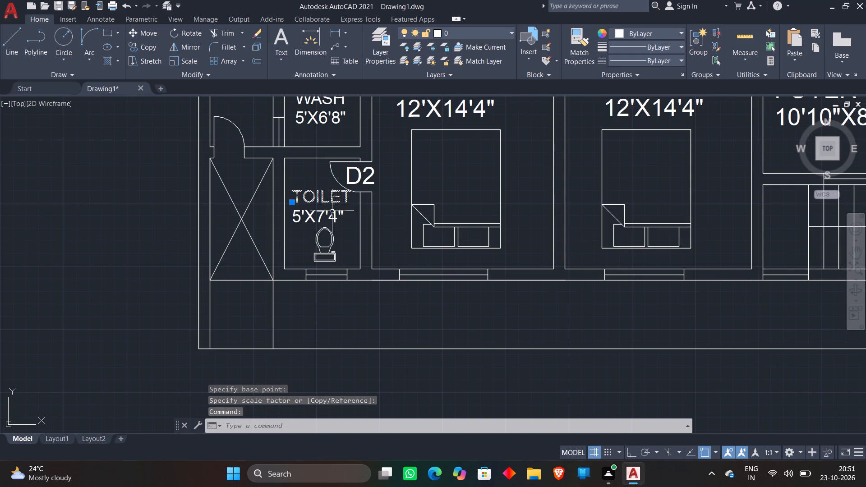
pyautogui.press('m')
pyautogui.press('space')
pyautogui.scroll(2, 334, 207)
pyautogui.click(330, 207)
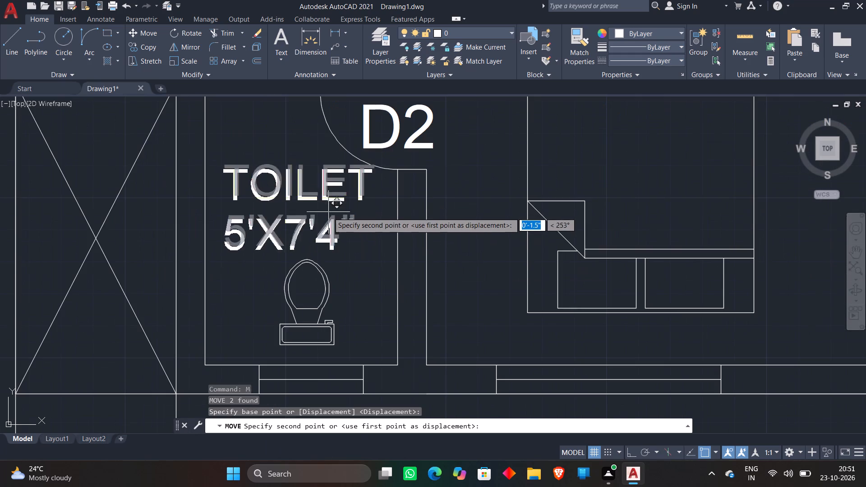
pyautogui.click(326, 215)
# Scale the BEDROOM and 12'X14'4" texts of the bedroom next to the wash room down slightly, to about 90%.
pyautogui.scroll(-1, 338, 205)
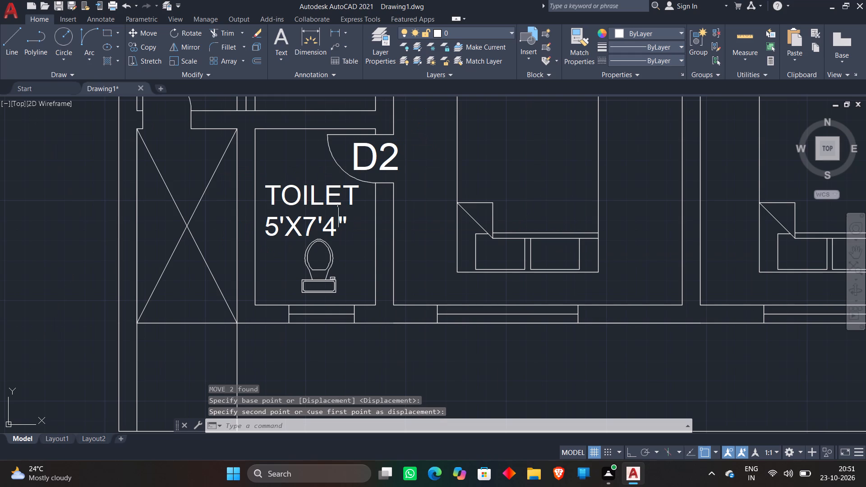
pyautogui.scroll(-2, 390, 197)
pyautogui.moveTo(476, 140); pyautogui.dragTo(377, 229, button='middle')
pyautogui.click(344, 211)
pyautogui.click(329, 236)
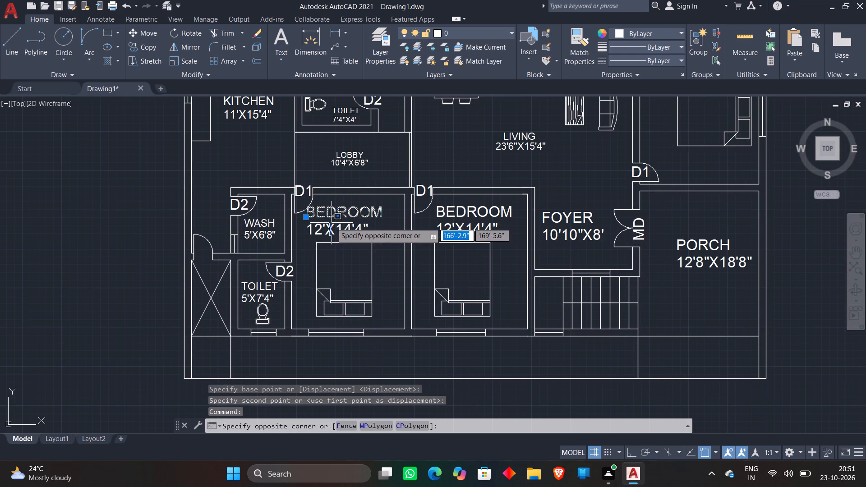
pyautogui.click(332, 223)
pyautogui.click(328, 225)
pyautogui.rightClick(347, 217)
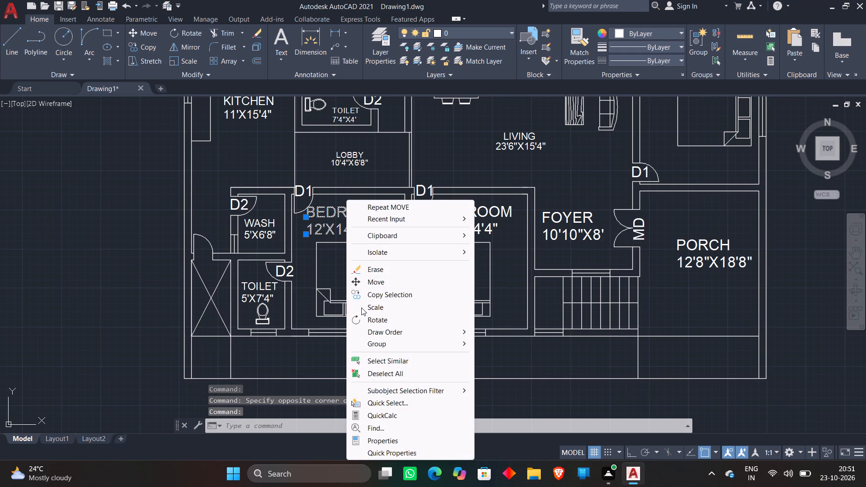
pyautogui.click(361, 308)
pyautogui.click(348, 208)
pyautogui.scroll(2, 368, 214)
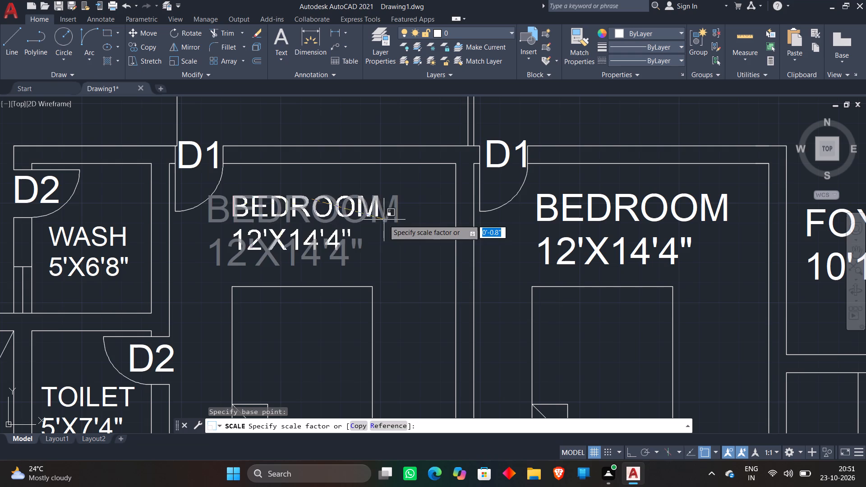
pyautogui.click(393, 222)
# Move that bedroom's 12'X14'4" text slightly right so it sits centred below BEDROOM.
pyautogui.click(309, 233)
pyautogui.click(264, 247)
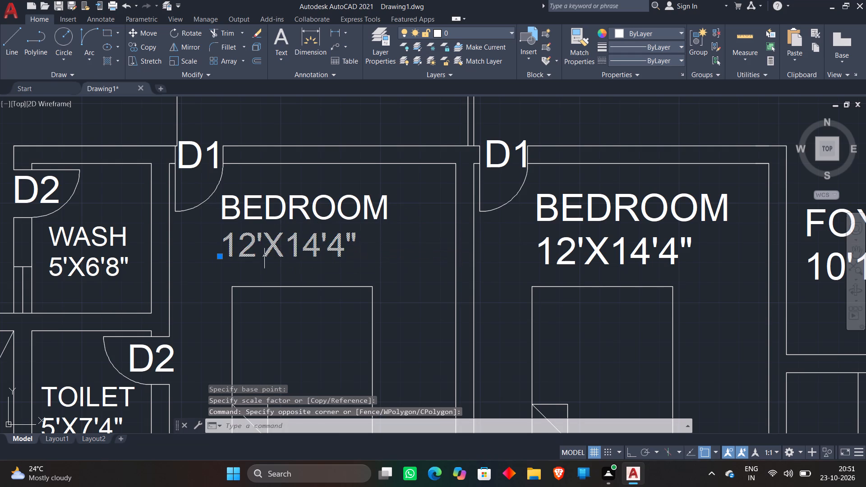
pyautogui.press('m')
pyautogui.press('space')
pyautogui.click(273, 246)
pyautogui.click(287, 244)
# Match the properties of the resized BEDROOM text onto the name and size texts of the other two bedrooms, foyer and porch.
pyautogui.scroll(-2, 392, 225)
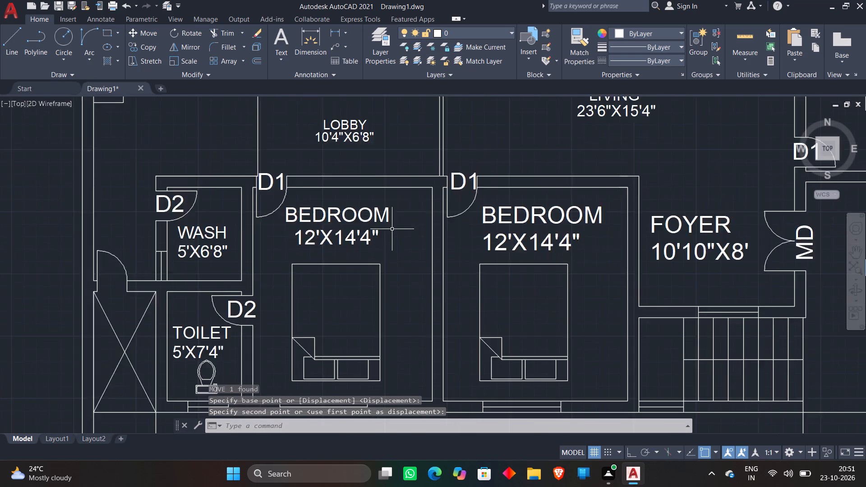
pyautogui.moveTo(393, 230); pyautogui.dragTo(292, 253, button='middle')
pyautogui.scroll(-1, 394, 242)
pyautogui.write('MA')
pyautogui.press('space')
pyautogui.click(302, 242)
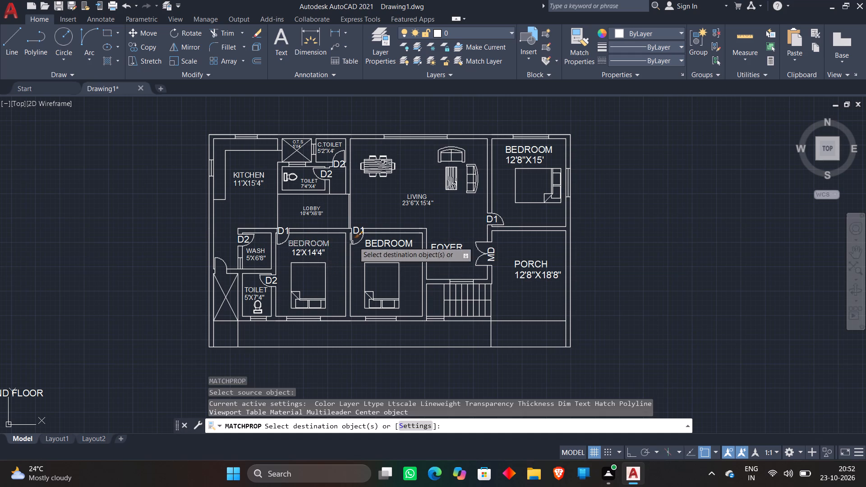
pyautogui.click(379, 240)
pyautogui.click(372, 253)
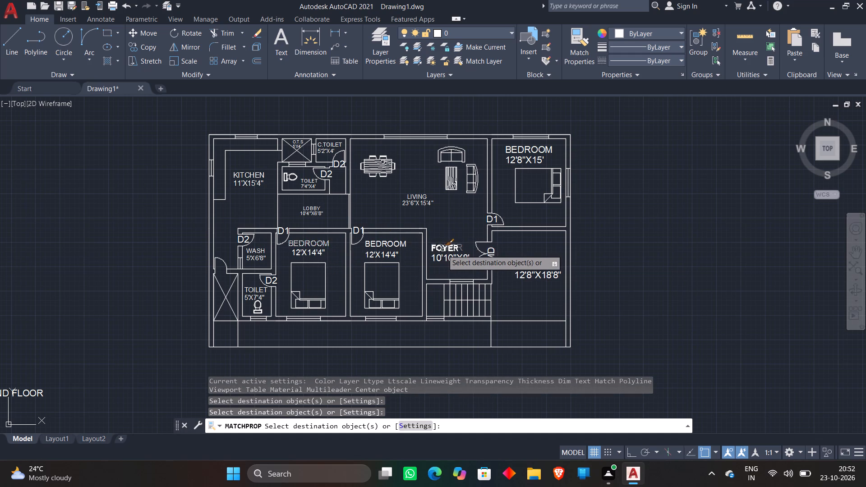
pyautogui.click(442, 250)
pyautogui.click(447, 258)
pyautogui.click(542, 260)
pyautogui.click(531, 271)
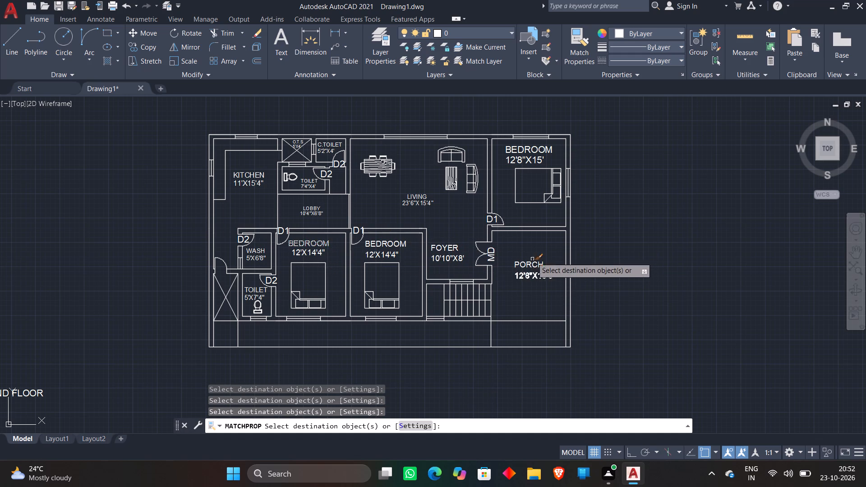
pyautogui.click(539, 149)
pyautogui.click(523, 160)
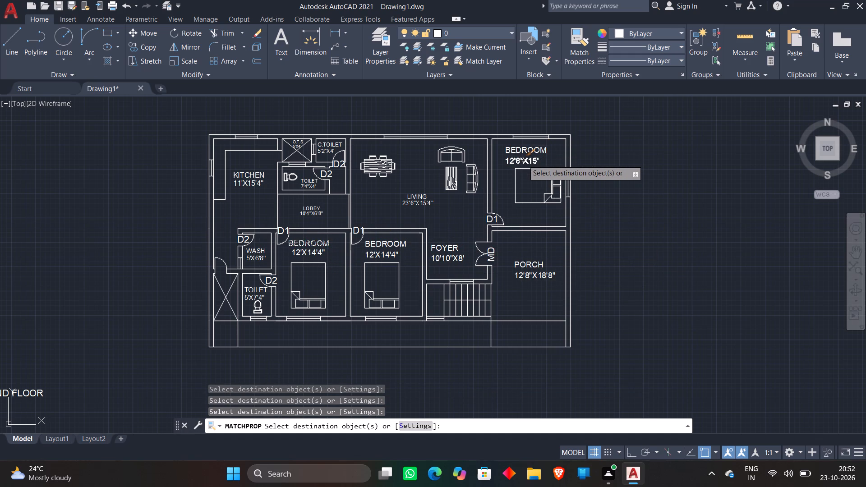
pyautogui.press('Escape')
# Match the LIVING text's properties onto the name and size texts of both 12'X14'4" bedrooms and the foyer.
pyautogui.press('m')
pyautogui.write('A')
pyautogui.press('space')
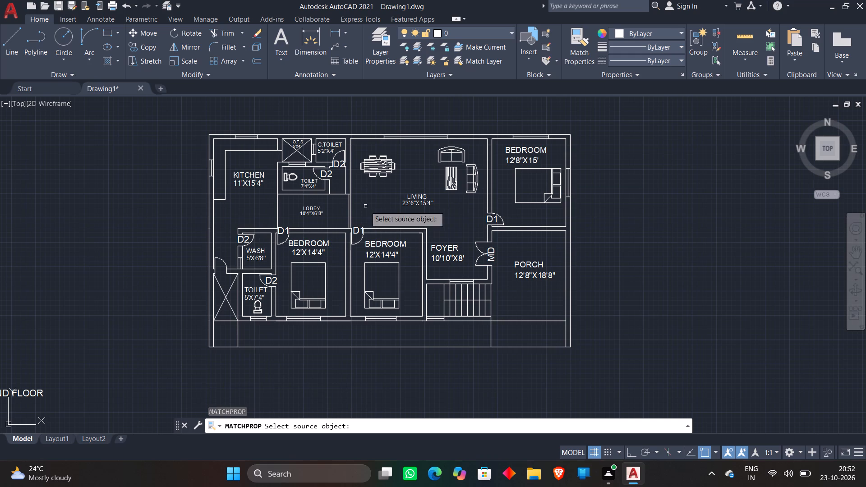
pyautogui.click(414, 195)
pyautogui.click(296, 242)
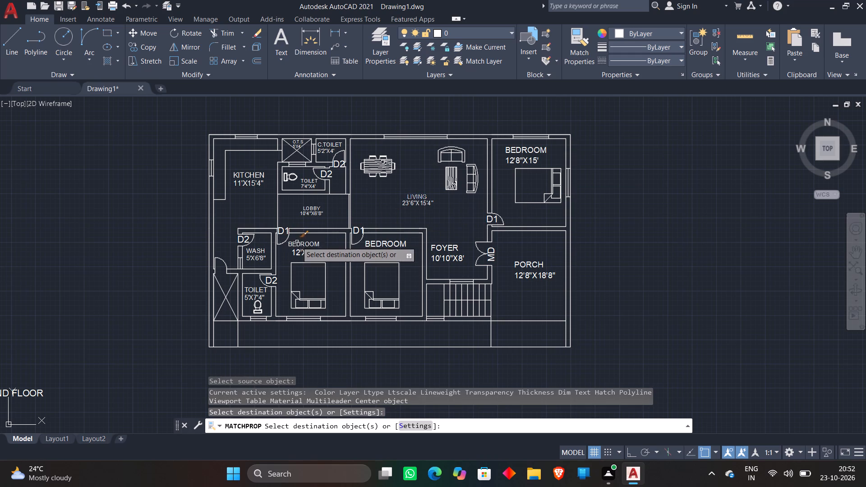
pyautogui.click(313, 253)
pyautogui.click(396, 254)
pyautogui.click(391, 245)
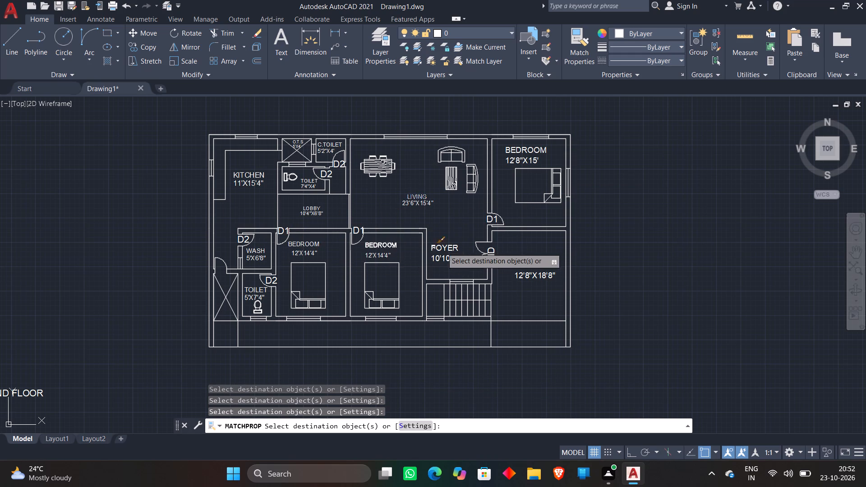
pyautogui.click(452, 246)
pyautogui.click(451, 257)
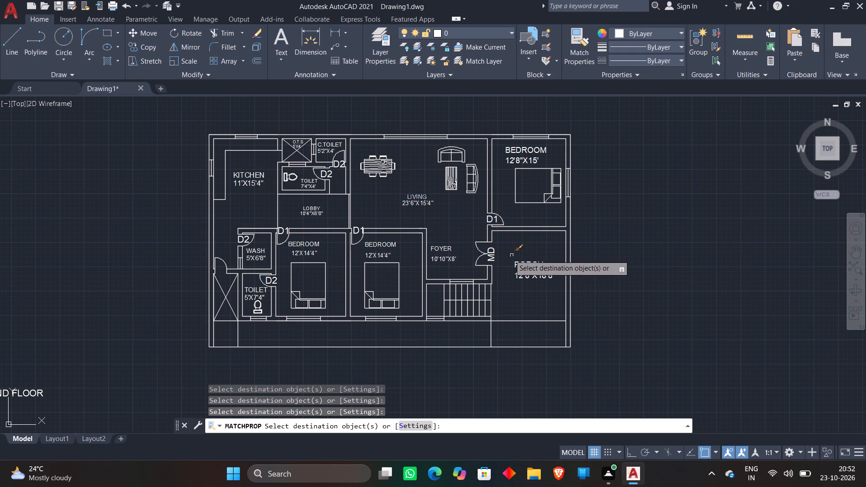
# Match the LIVING text's properties onto the PORCH and 12'8"X18'8" texts and the 12'8"X15' bedroom's name and size texts.
pyautogui.click(503, 254)
pyautogui.click(553, 292)
pyautogui.click(555, 283)
pyautogui.click(530, 266)
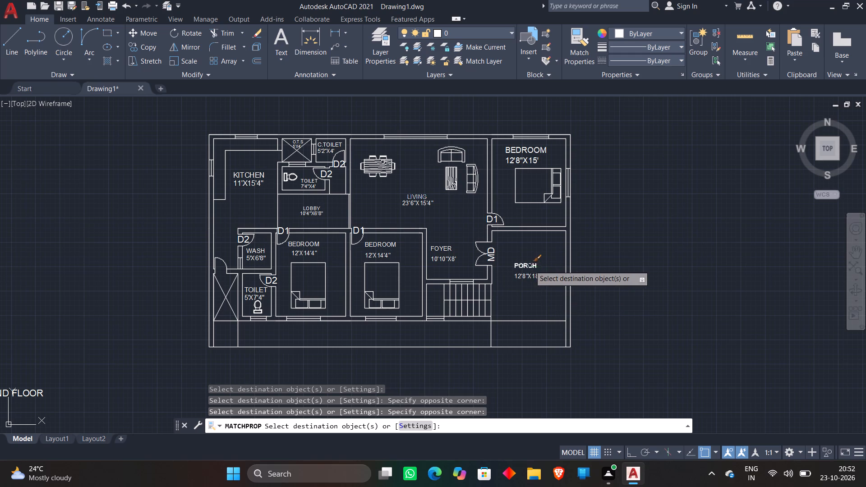
pyautogui.click(534, 161)
pyautogui.click(531, 149)
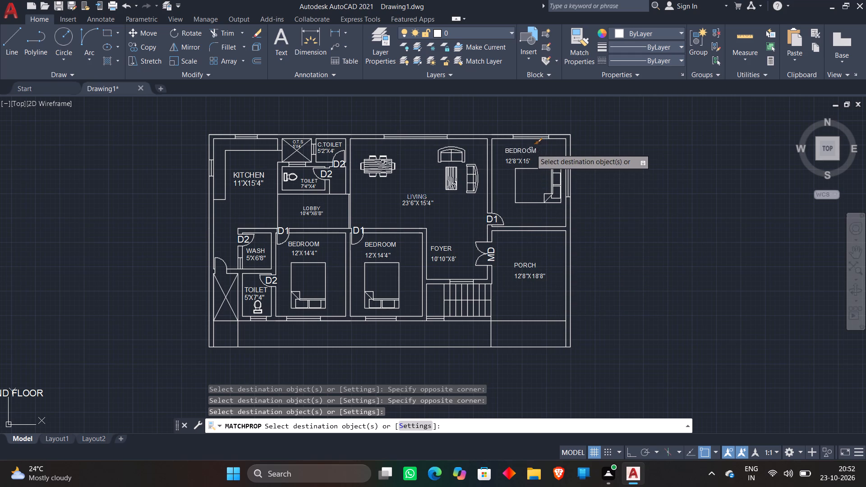
pyautogui.click(526, 260)
pyautogui.click(524, 269)
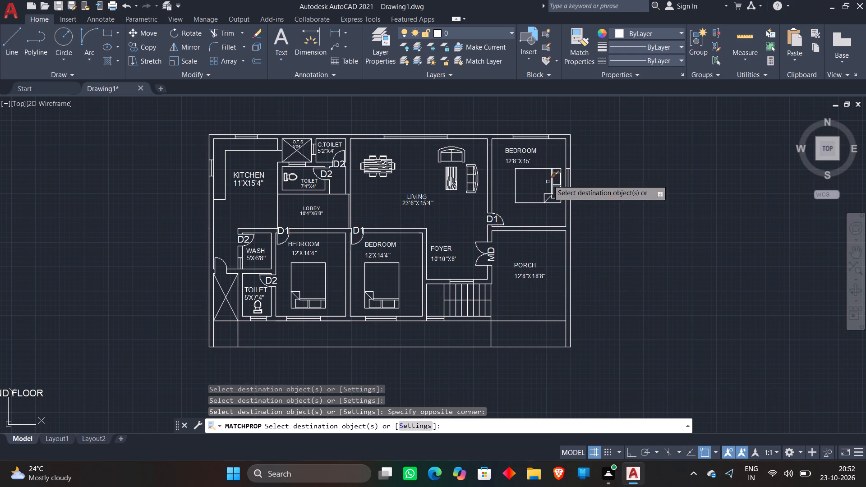
pyautogui.click(531, 152)
pyautogui.press('space')
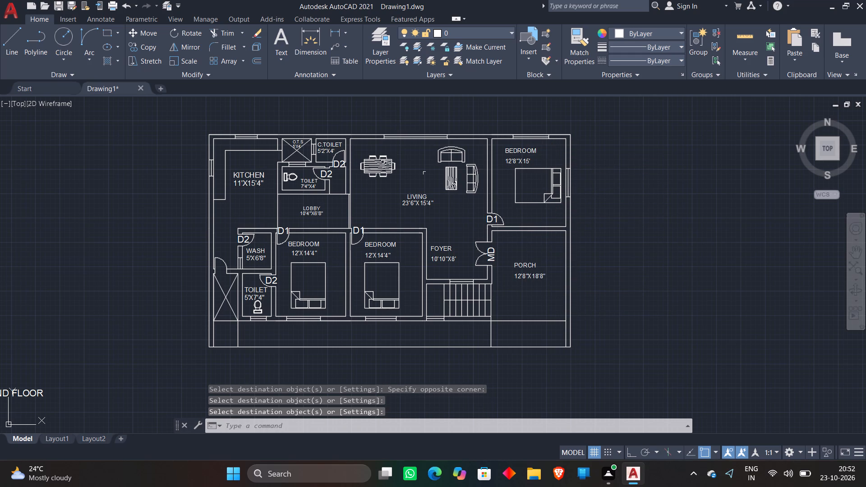
# Move the 12'X14'4" text of the bedroom beside the foyer up so it sits centred just below BEDROOM.
pyautogui.scroll(2, 425, 219)
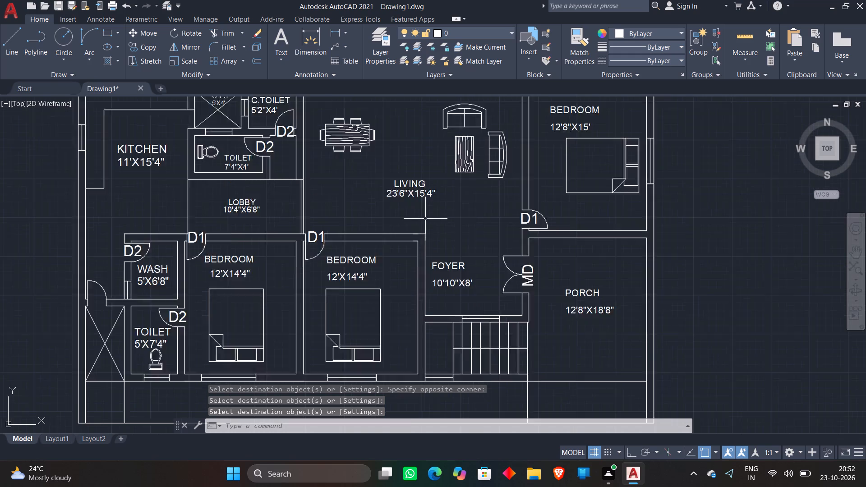
pyautogui.scroll(1, 425, 219)
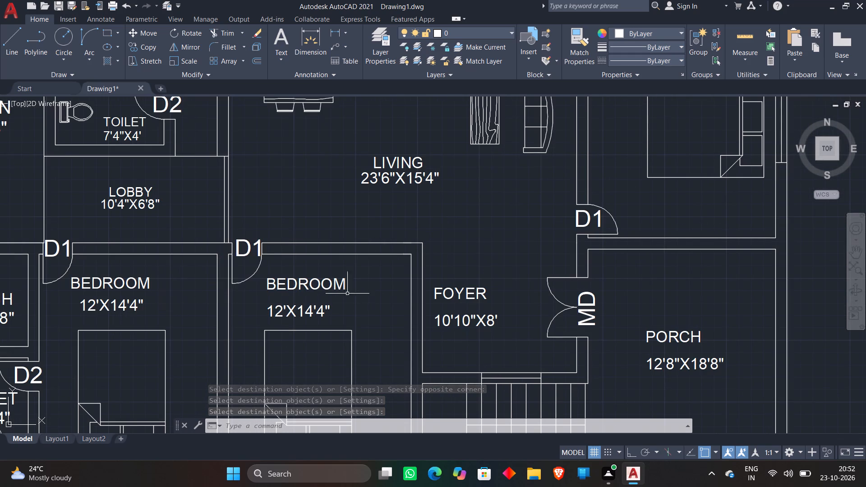
pyautogui.click(288, 308)
pyautogui.press('m')
pyautogui.press('space')
pyautogui.scroll(2, 316, 317)
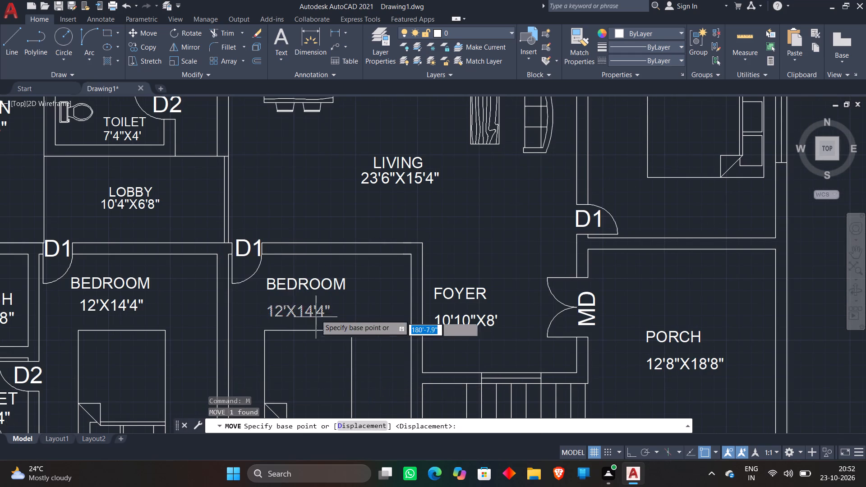
pyautogui.click(276, 303)
pyautogui.click(292, 274)
# Move the FOYER text down and slightly right so it sits centred just above 10'10"X8'.
pyautogui.scroll(-1, 355, 239)
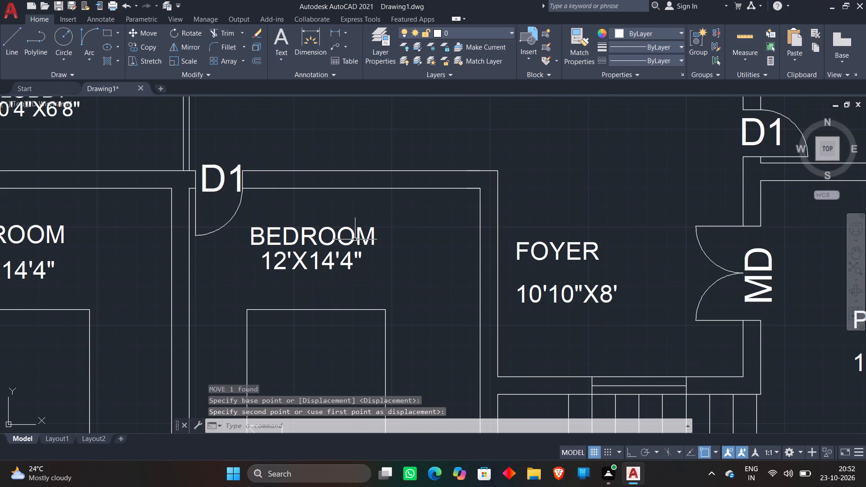
pyautogui.scroll(-1, 356, 242)
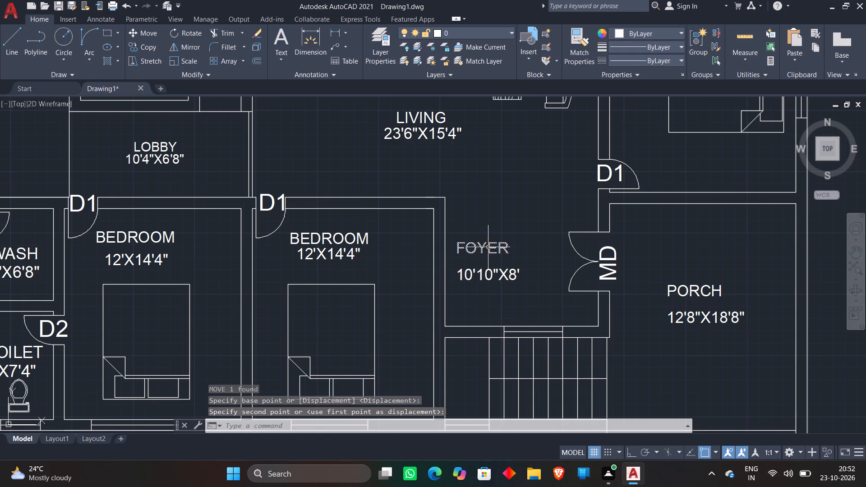
pyautogui.scroll(2, 488, 246)
pyautogui.press('m')
pyautogui.press('Escape')
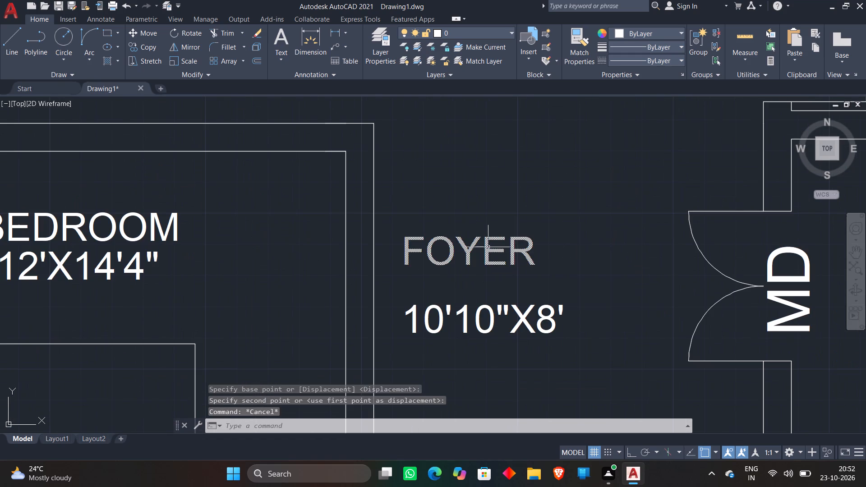
pyautogui.click(488, 247)
pyautogui.press('m')
pyautogui.press('space')
pyautogui.click(455, 254)
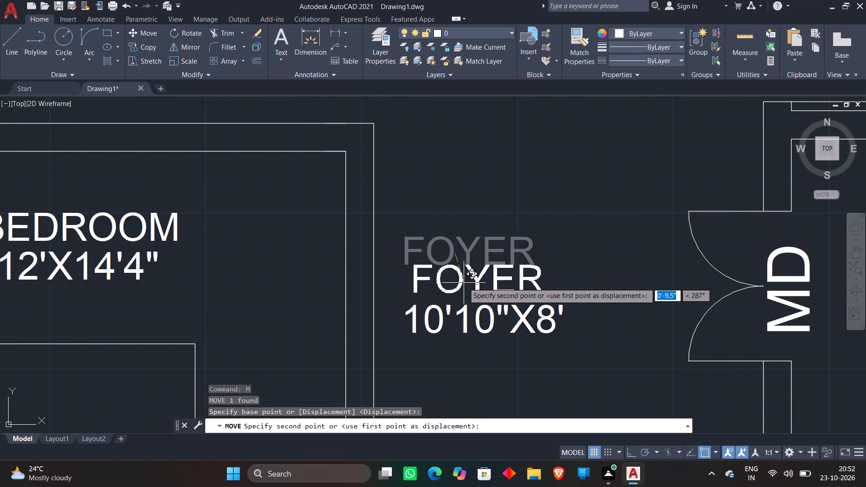
pyautogui.click(465, 282)
# Move the PORCH text down and right so it sits centred just above 12'8"X18'8".
pyautogui.scroll(-4, 506, 224)
pyautogui.scroll(-1, 577, 228)
pyautogui.moveTo(605, 240); pyautogui.dragTo(539, 234, button='middle')
pyautogui.scroll(2, 539, 234)
pyautogui.click(543, 252)
pyautogui.write('M')
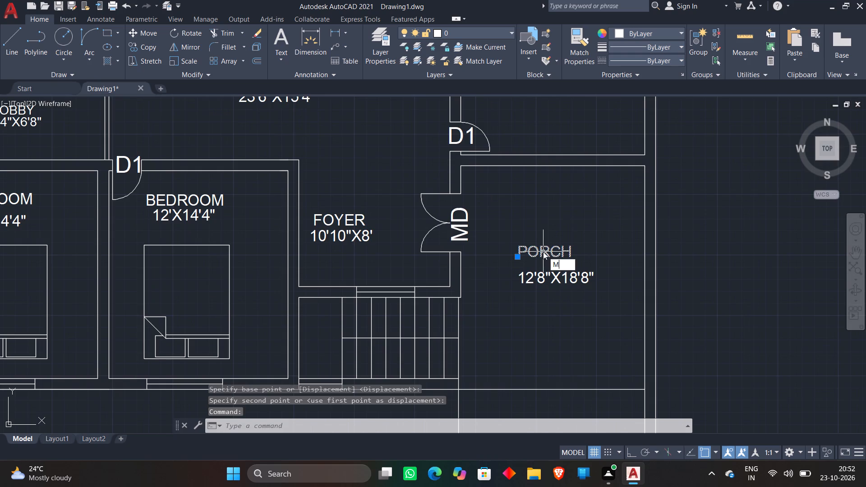
pyautogui.press('space')
pyautogui.scroll(3, 543, 252)
pyautogui.click(534, 253)
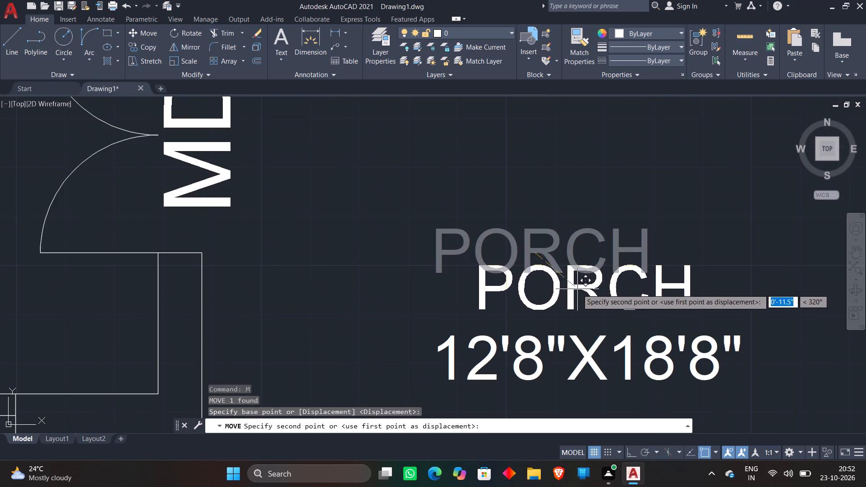
pyautogui.click(577, 289)
# Move the 12'8"X15' text up and slightly right so it sits centred just below its BEDROOM text.
pyautogui.scroll(-6, 618, 198)
pyautogui.moveTo(612, 184); pyautogui.dragTo(553, 277, button='middle')
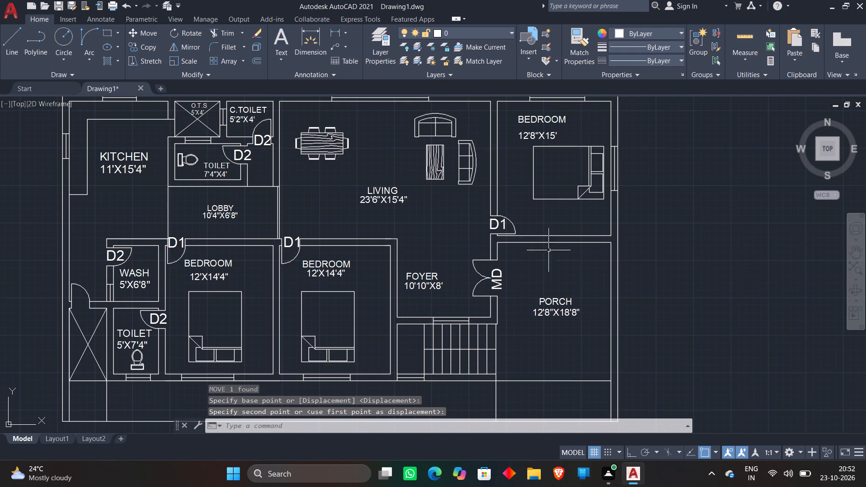
pyautogui.moveTo(532, 167); pyautogui.dragTo(518, 264, button='middle')
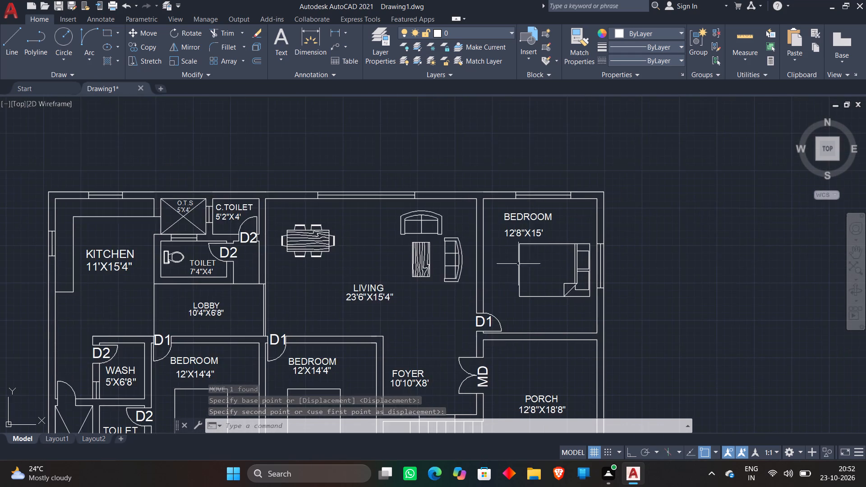
pyautogui.scroll(3, 528, 226)
pyautogui.click(482, 253)
pyautogui.write('M')
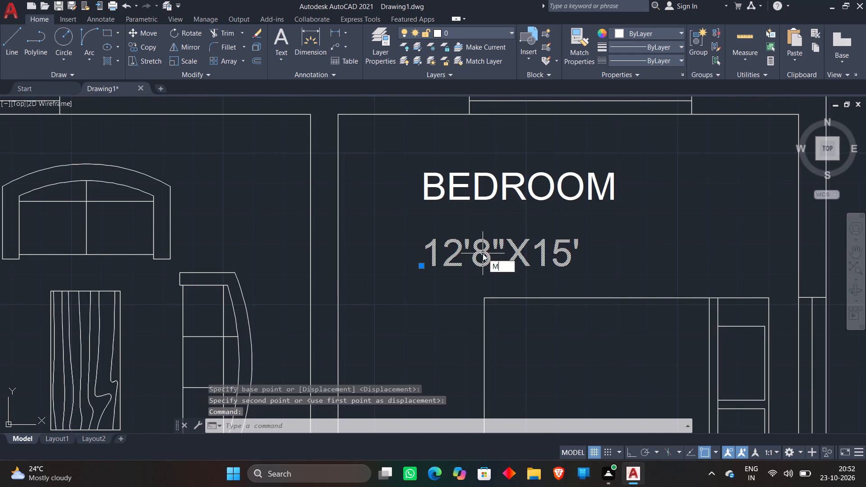
pyautogui.press('space')
pyautogui.click(500, 252)
pyautogui.click(518, 227)
# Scale down the D1 label at the 12'8"X15' bedroom's door so it fits the door opening.
pyautogui.scroll(-5, 550, 205)
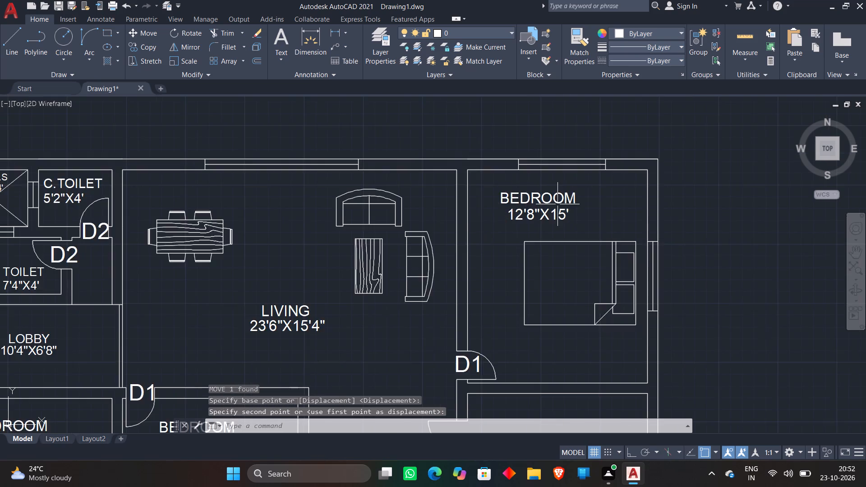
pyautogui.scroll(-2, 557, 204)
pyautogui.scroll(-2, 435, 239)
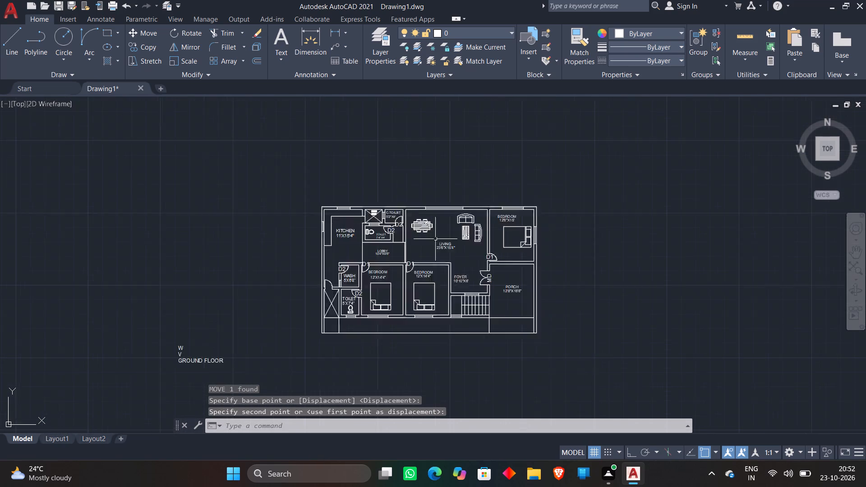
pyautogui.moveTo(436, 239); pyautogui.dragTo(443, 193, button='middle')
pyautogui.scroll(2, 441, 205)
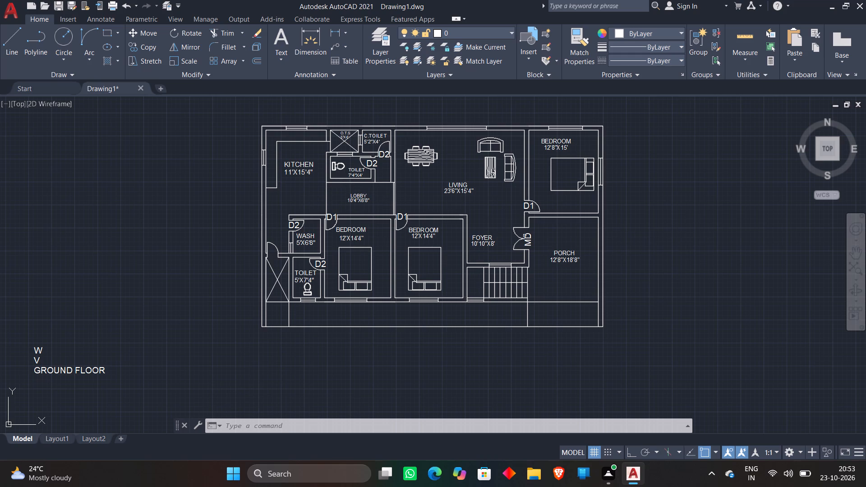
pyautogui.scroll(3, 534, 209)
pyautogui.click(499, 198)
pyautogui.click(474, 195)
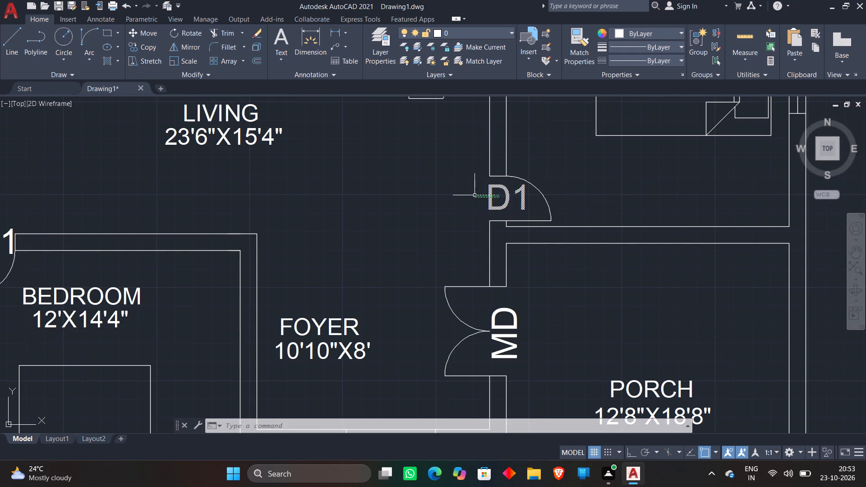
pyautogui.rightClick(461, 202)
pyautogui.click(470, 286)
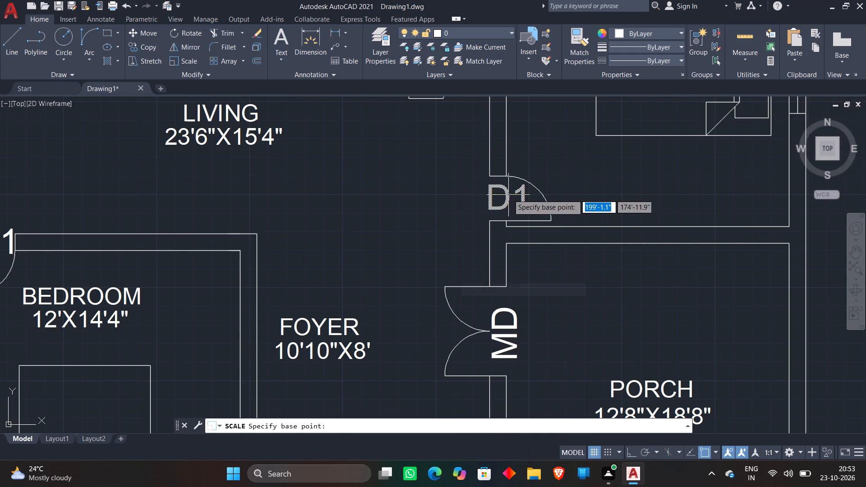
pyautogui.click(508, 190)
pyautogui.click(516, 202)
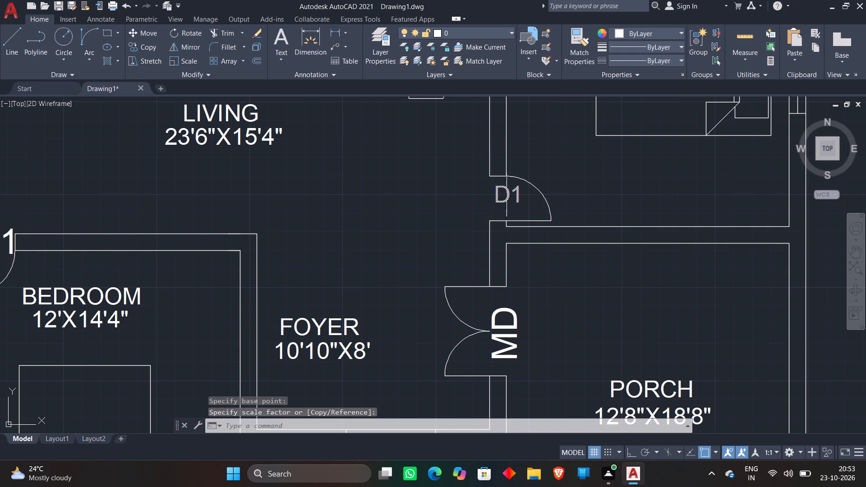
# Match the properties of the resized D1 label onto the other two D1 labels and all four D2 labels.
pyautogui.write('MA')
pyautogui.press('space')
pyautogui.click(507, 194)
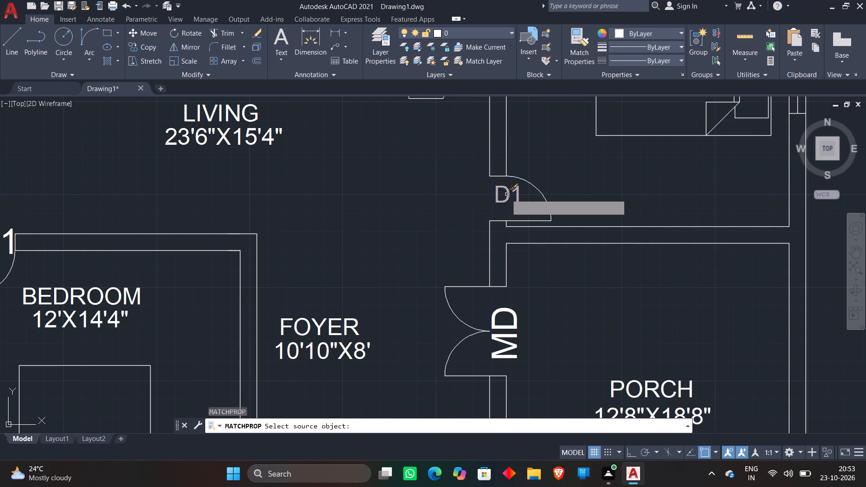
pyautogui.scroll(-5, 281, 196)
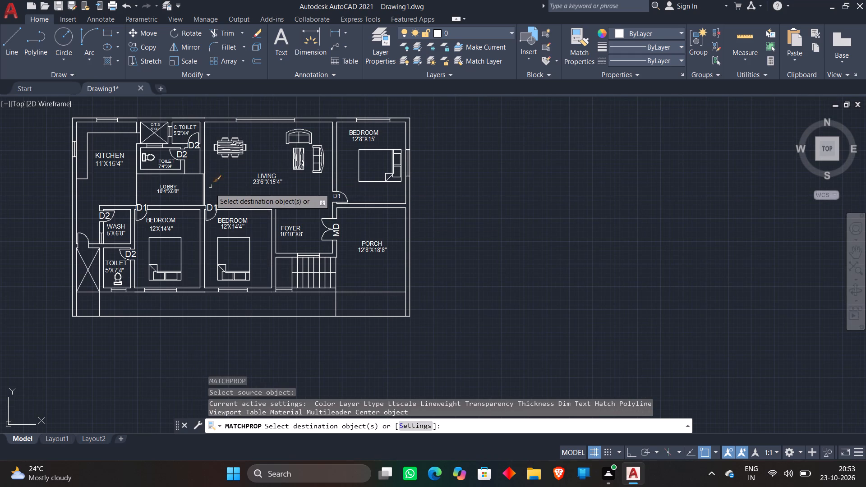
pyautogui.click(209, 206)
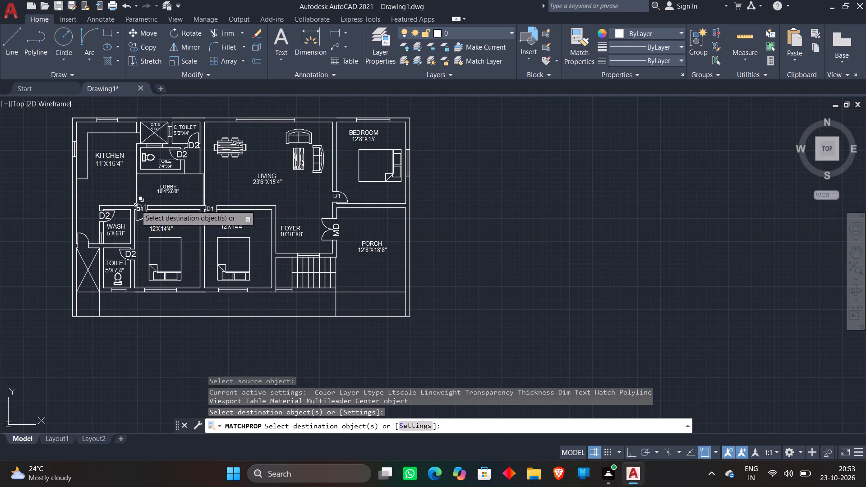
pyautogui.click(140, 208)
pyautogui.click(100, 216)
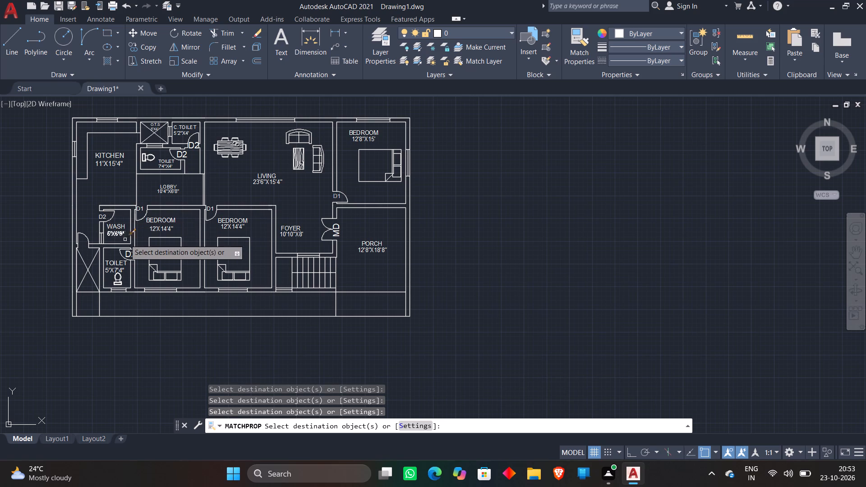
pyautogui.click(130, 257)
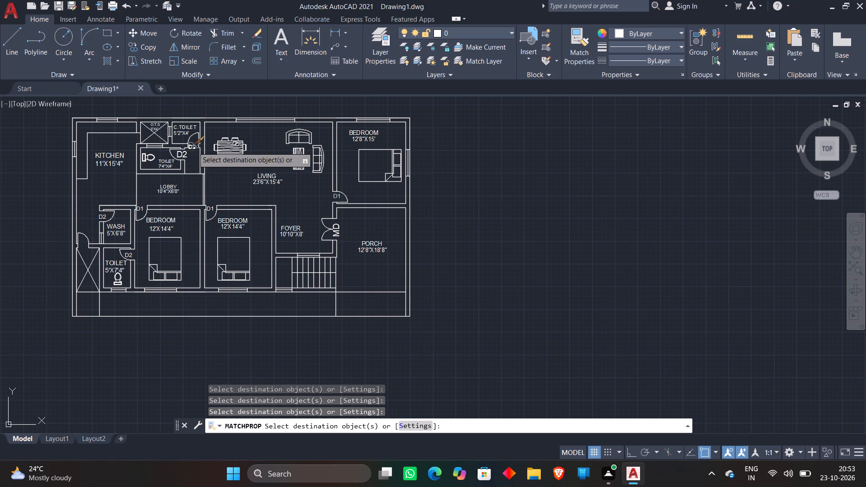
pyautogui.click(193, 147)
pyautogui.click(186, 154)
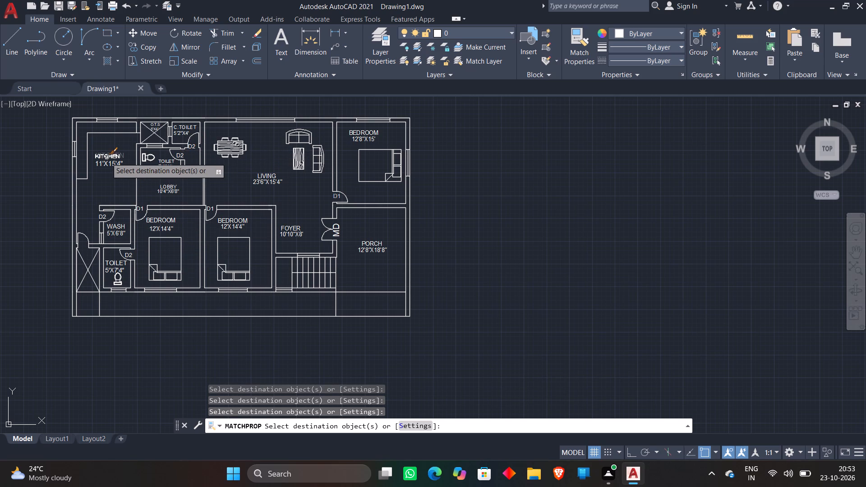
pyautogui.press('Escape')
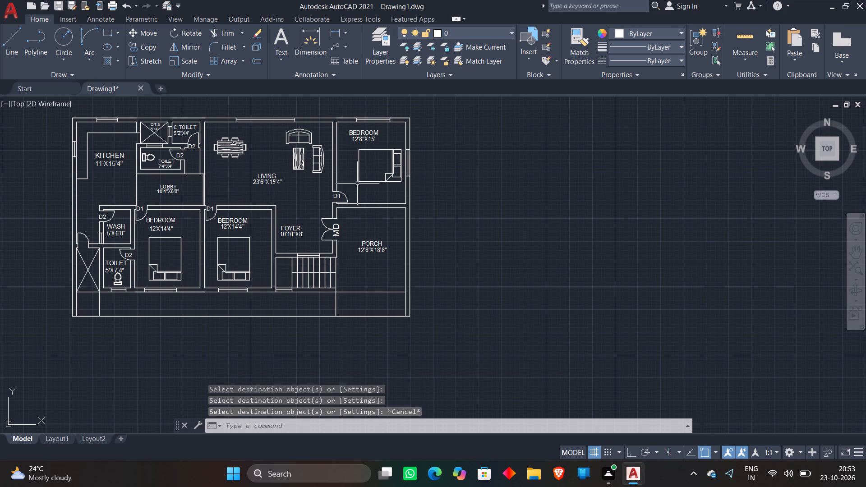
# Move the D1 label at the 12'8"X15' bedroom's door slightly left and down within the door opening.
pyautogui.scroll(2, 334, 192)
pyautogui.click(336, 199)
pyautogui.press('m')
pyautogui.press('space')
pyautogui.scroll(3, 340, 201)
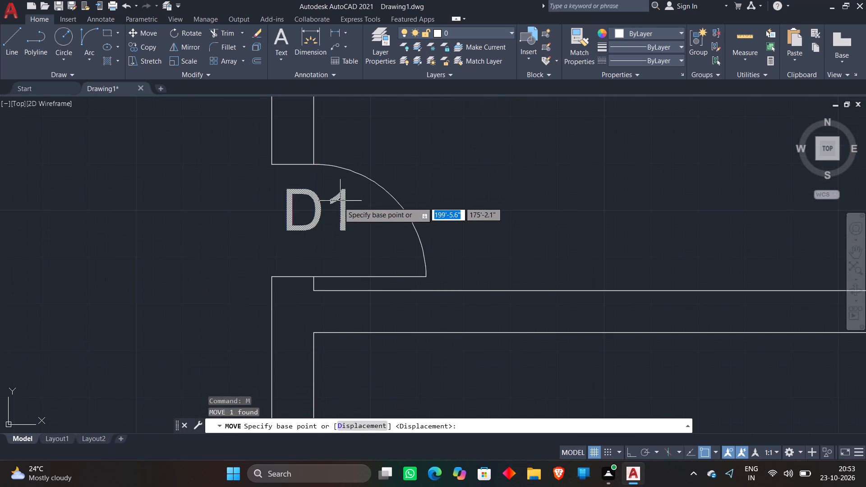
pyautogui.click(339, 203)
pyautogui.click(333, 209)
# Move the D1 label of the bedroom beside the foyer slightly right so it sits centred in its door opening.
pyautogui.scroll(-5, 445, 128)
pyautogui.scroll(-3, 467, 159)
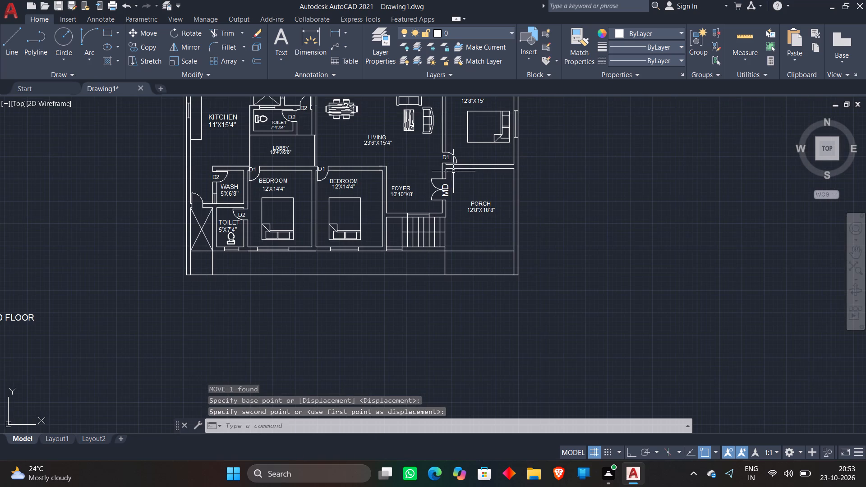
pyautogui.moveTo(410, 164); pyautogui.dragTo(491, 233, button='middle')
pyautogui.scroll(3, 405, 233)
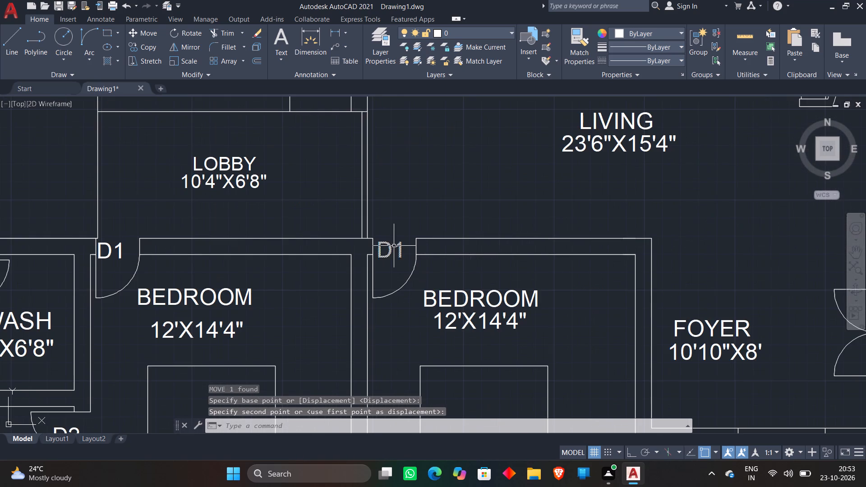
pyautogui.click(394, 245)
pyautogui.press('m')
pyautogui.press('space')
pyautogui.click(393, 251)
pyautogui.scroll(3, 396, 249)
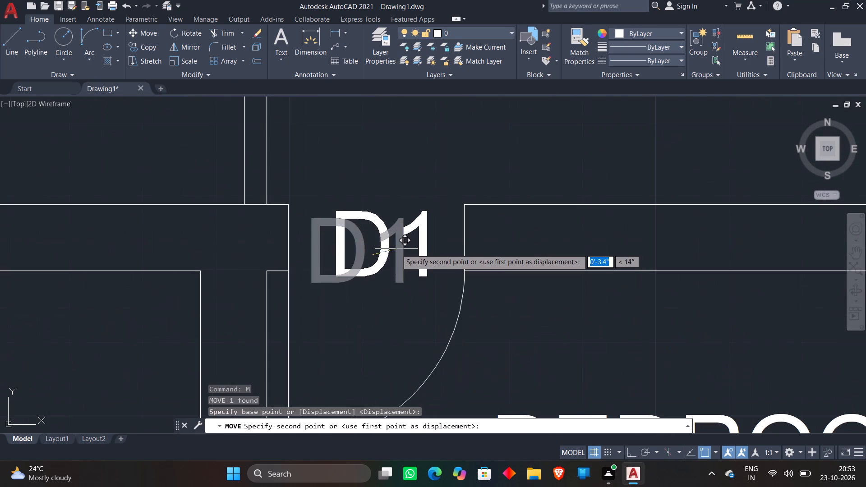
pyautogui.click(402, 248)
# Move the C.TOILET door's D2 label slightly right and up so it sits centred in its door opening.
pyautogui.scroll(-6, 428, 199)
pyautogui.scroll(2, 405, 134)
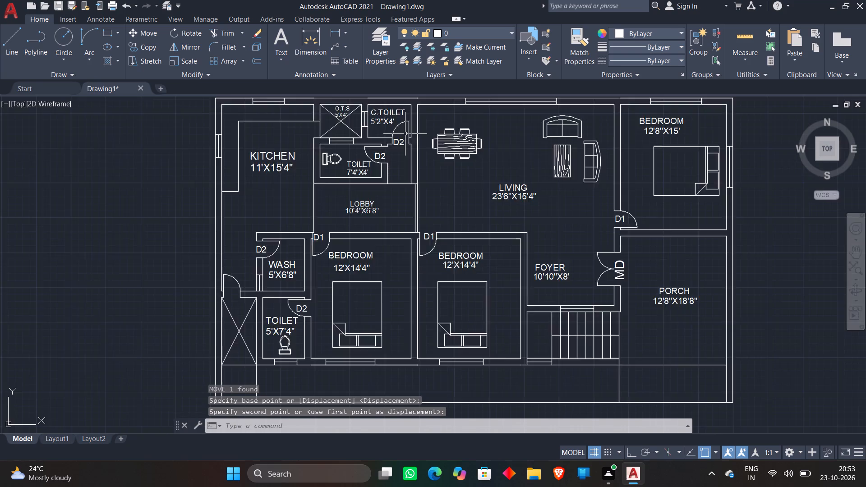
pyautogui.scroll(2, 405, 134)
pyautogui.click(371, 167)
pyautogui.click(357, 173)
pyautogui.write('M')
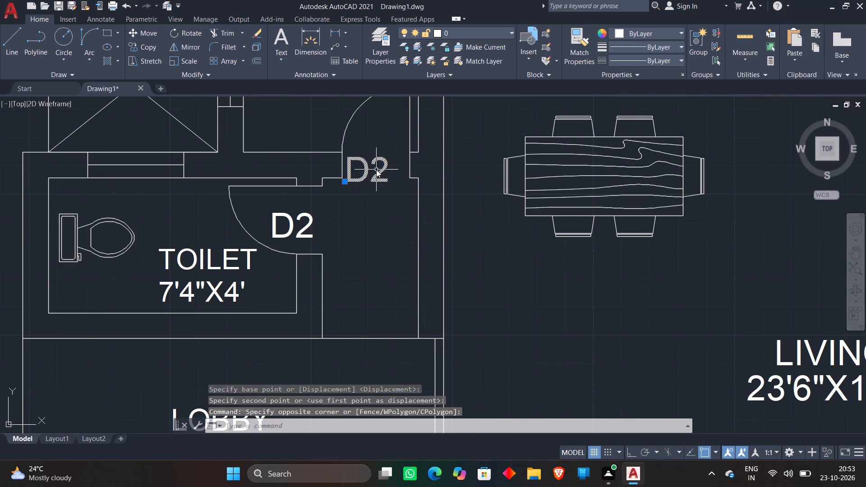
pyautogui.press('space')
pyautogui.click(376, 171)
pyautogui.click(385, 167)
# Move the D2 label of the 7'4"X4' toilet's door slightly right and up into its door opening.
pyautogui.click(305, 218)
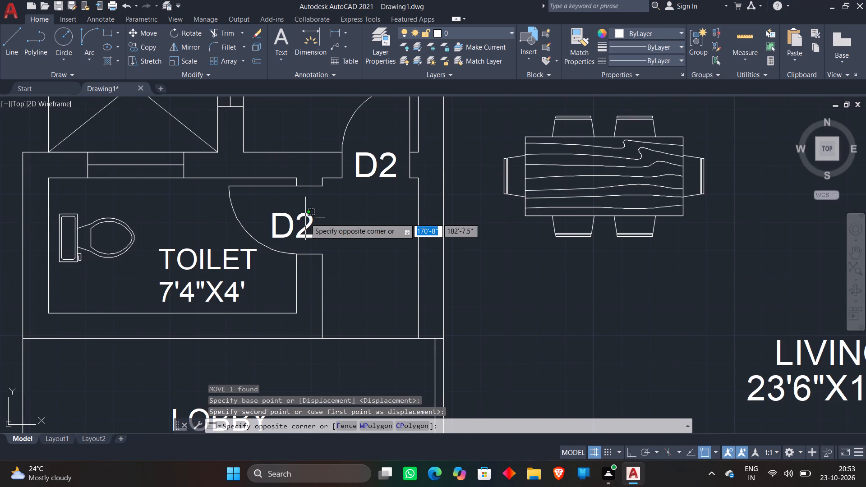
pyautogui.click(281, 219)
pyautogui.press('m')
pyautogui.press('space')
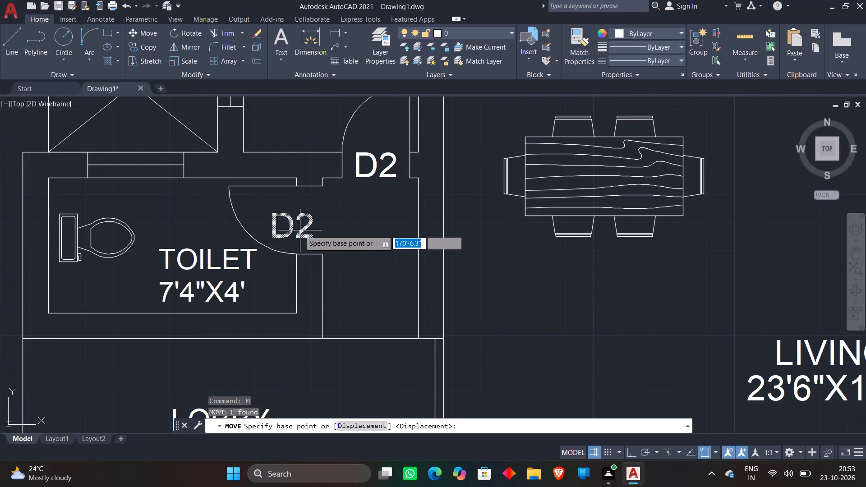
pyautogui.click(296, 230)
pyautogui.click(312, 223)
# Move the D1 label of the bedroom beside the WASH slightly right and up so it sits centred in its door opening.
pyautogui.scroll(-5, 357, 185)
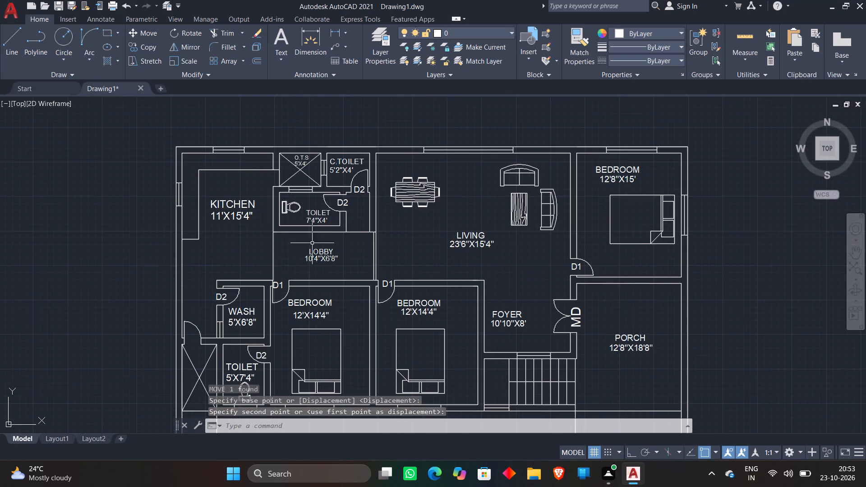
pyautogui.moveTo(305, 258); pyautogui.dragTo(327, 221, button='middle')
pyautogui.scroll(3, 318, 235)
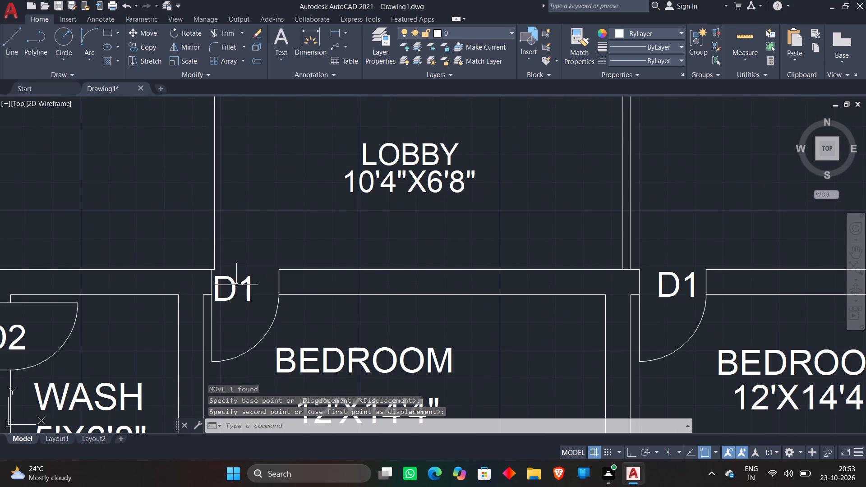
pyautogui.click(235, 287)
pyautogui.press('m')
pyautogui.press('space')
pyautogui.click(241, 288)
pyautogui.scroll(3, 253, 285)
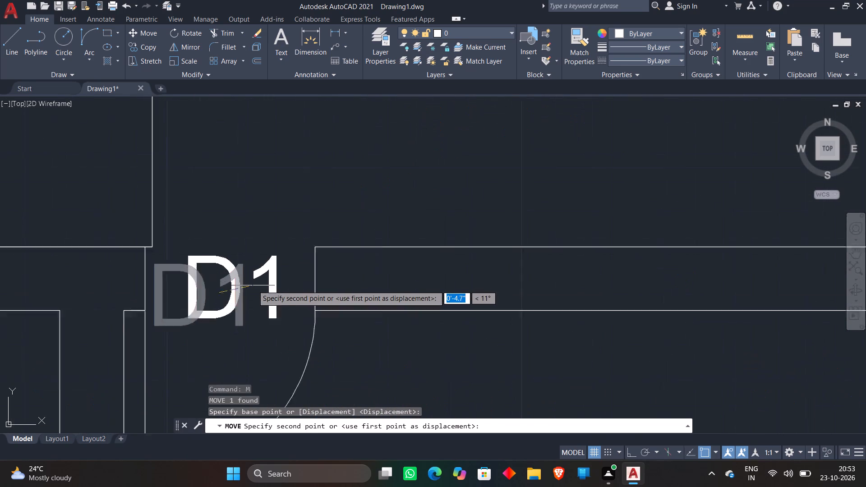
pyautogui.click(256, 277)
# Trim away the vertical line separating the KITCHEN from the LOBBY.
pyautogui.scroll(-7, 312, 227)
pyautogui.moveTo(316, 183); pyautogui.dragTo(315, 248, button='middle')
pyautogui.click(286, 198)
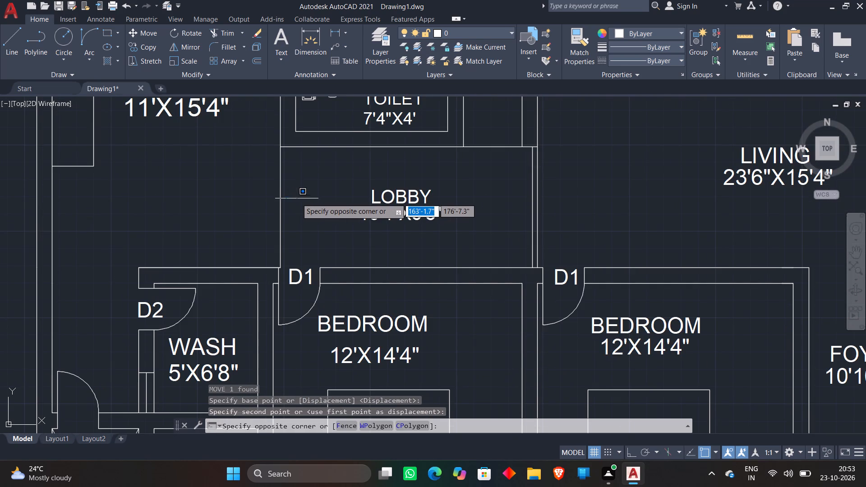
pyautogui.press('Escape')
pyautogui.press('t')
pyautogui.press('r')
pyautogui.press('b')
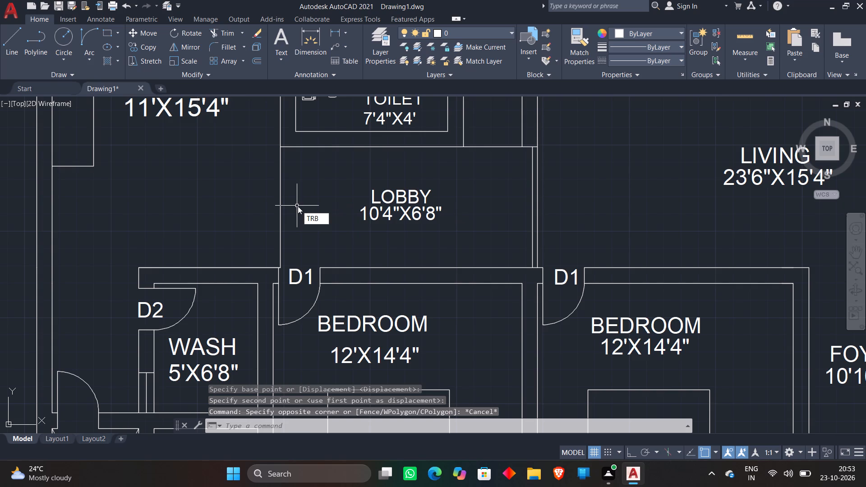
pyautogui.press('BackSpace')
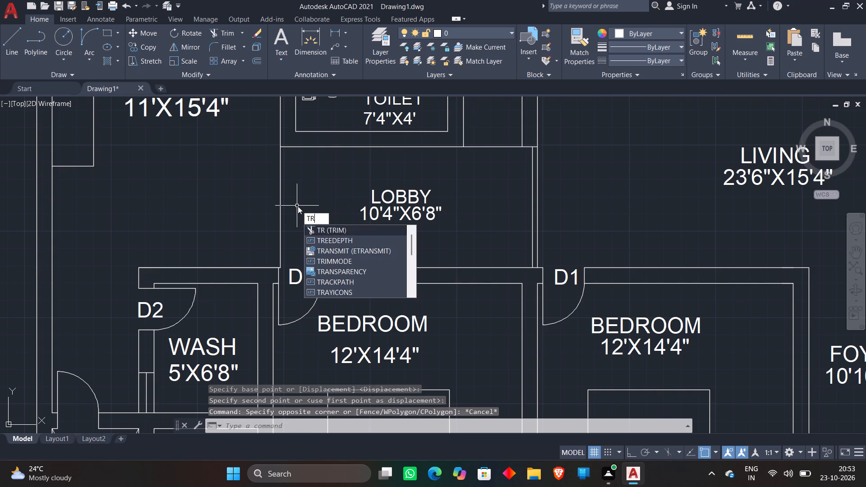
pyautogui.press('space')
pyautogui.click(312, 204)
pyautogui.click(248, 206)
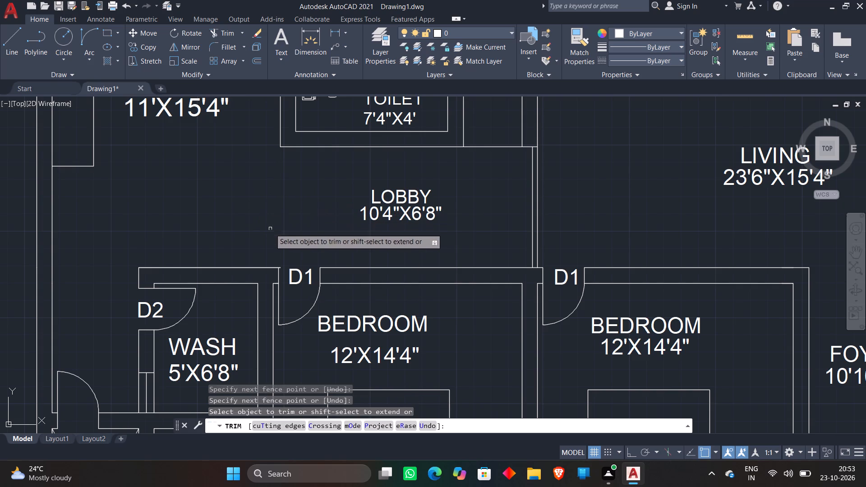
# Trim the short wall-line stub projecting into the D1 door opening of the bedroom beside the WASH.
pyautogui.scroll(5, 282, 268)
pyautogui.click(247, 278)
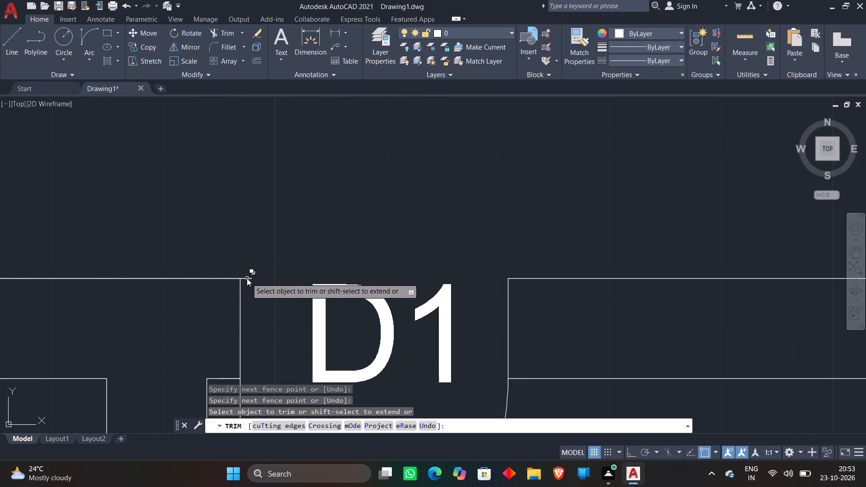
pyautogui.click(253, 279)
pyautogui.click(280, 317)
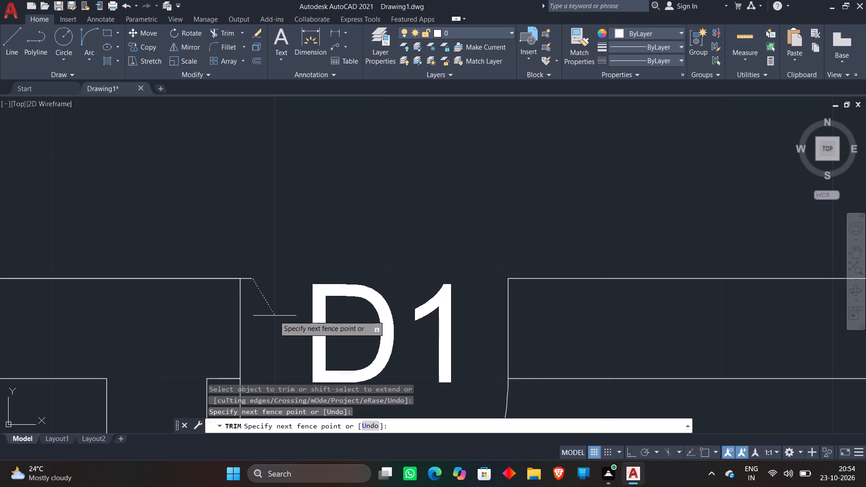
pyautogui.click(269, 306)
pyautogui.click(251, 269)
pyautogui.click(251, 283)
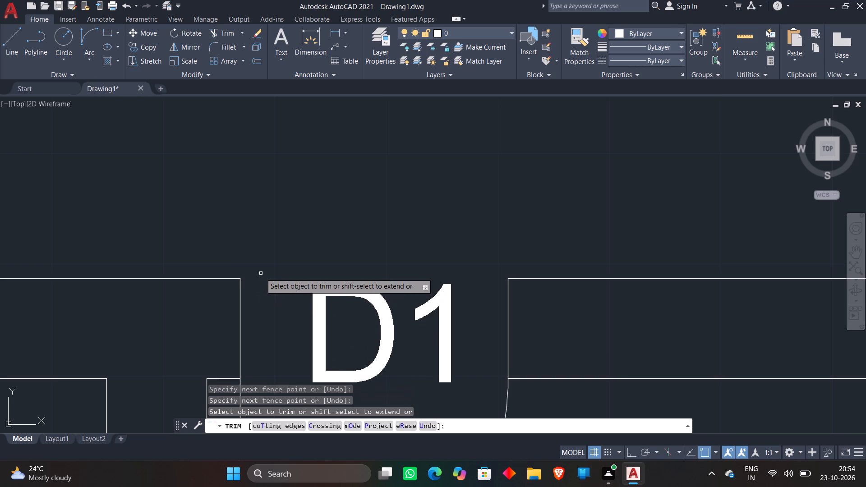
pyautogui.write('V')
pyautogui.press('space')
pyautogui.press('Escape')
# Move the D2 label of the 5'X7'4" toilet's door slightly right and up within its door opening.
pyautogui.scroll(-3, 289, 244)
pyautogui.scroll(-3, 343, 230)
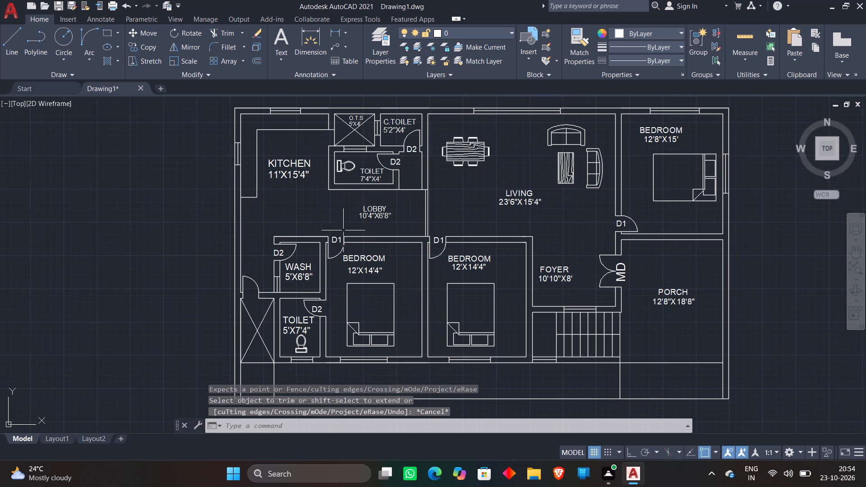
pyautogui.moveTo(264, 216); pyautogui.dragTo(282, 210, button='middle')
pyautogui.scroll(2, 331, 211)
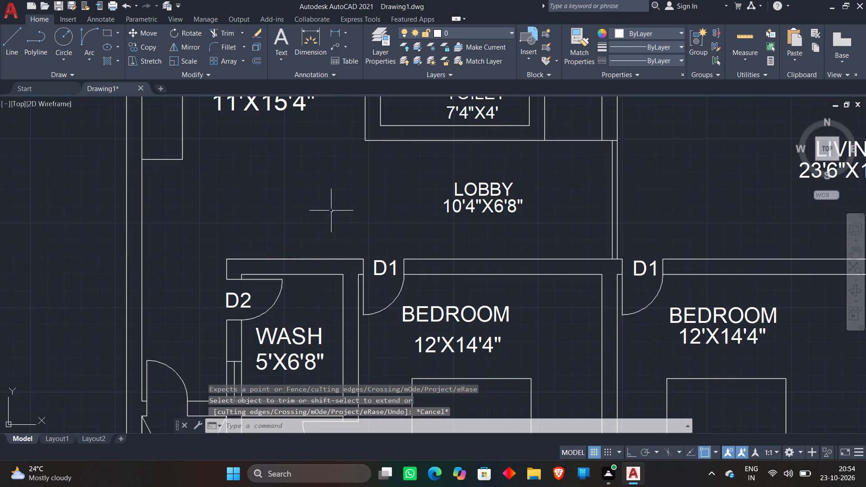
pyautogui.scroll(-2, 331, 211)
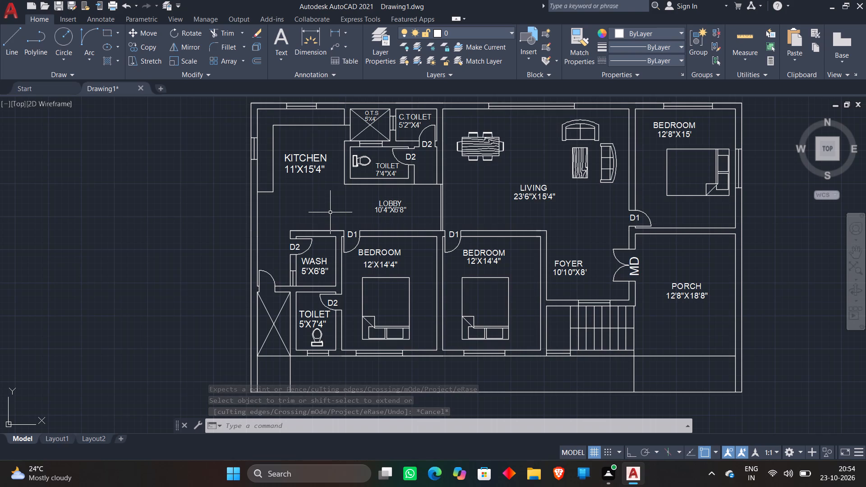
pyautogui.scroll(3, 279, 250)
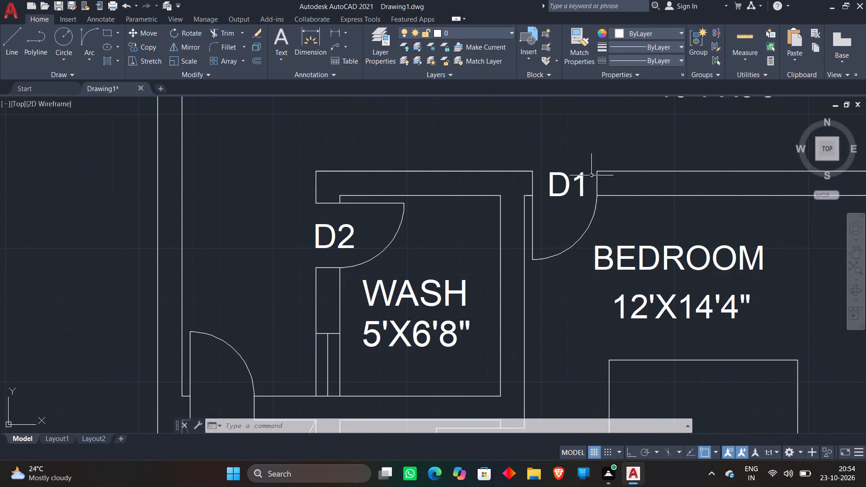
pyautogui.scroll(-2, 590, 173)
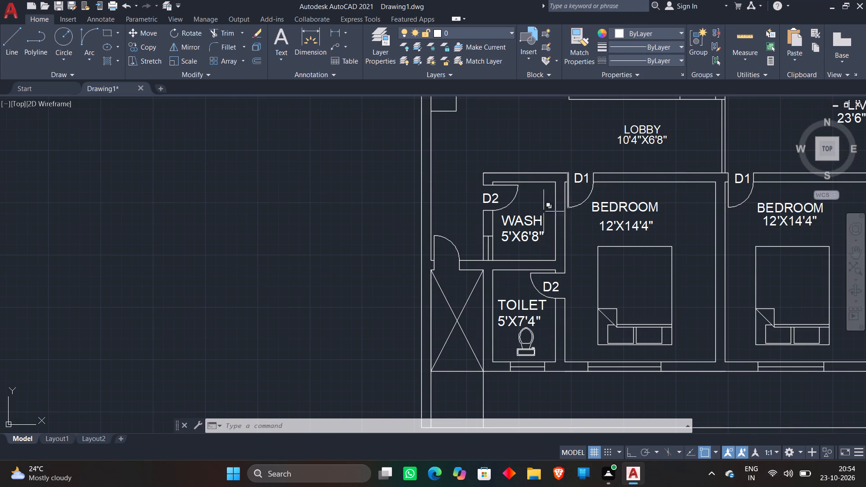
pyautogui.moveTo(580, 276); pyautogui.dragTo(508, 227, button='middle')
pyautogui.scroll(2, 456, 240)
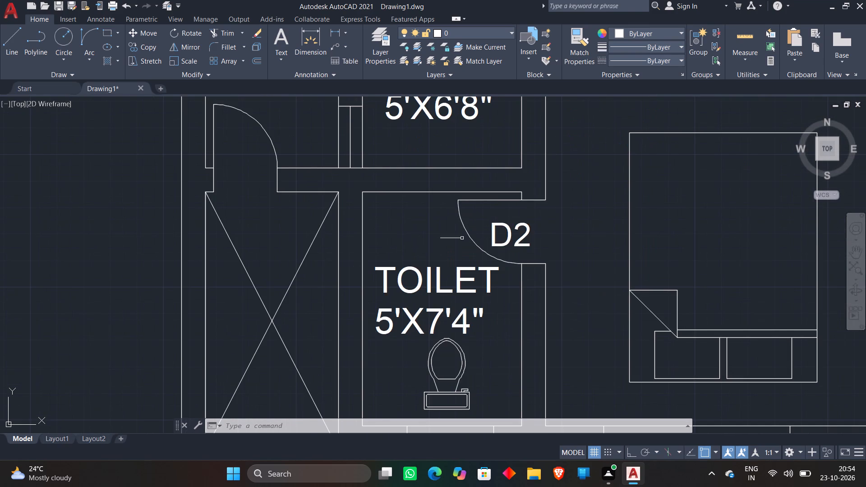
pyautogui.click(520, 226)
pyautogui.write('M')
pyautogui.press('space')
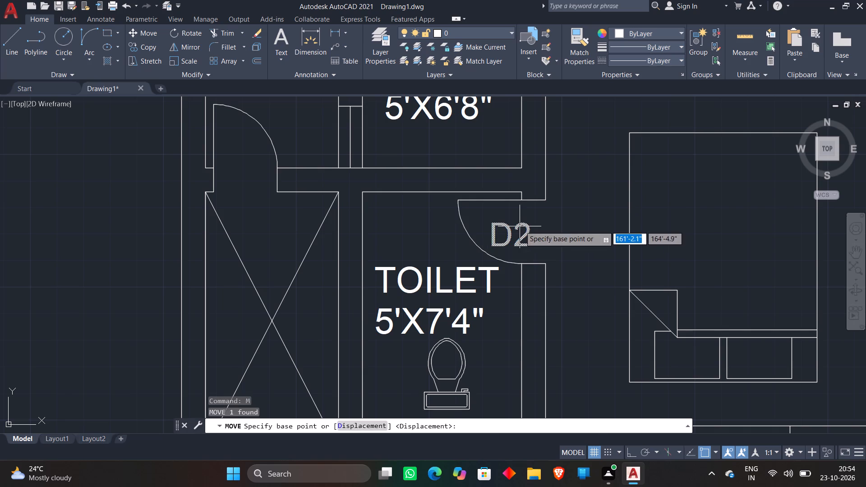
pyautogui.click(521, 225)
pyautogui.click(534, 221)
# Move the W label from above the V and GROUND FLOOR texts to just outside the bottom window of the bedroom beside the 5'X7'4" toilet.
pyautogui.scroll(-5, 541, 194)
pyautogui.scroll(2, 385, 242)
pyautogui.click(377, 277)
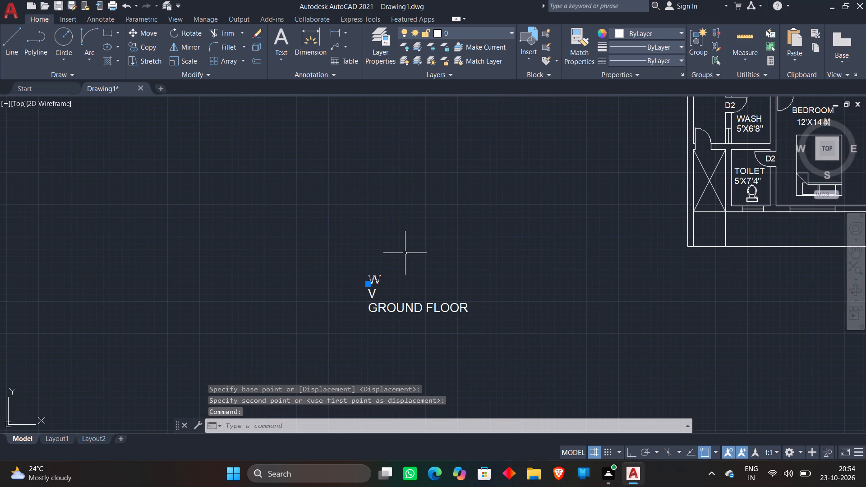
pyautogui.press('m')
pyautogui.press('space')
pyautogui.click(374, 279)
pyautogui.moveTo(531, 212); pyautogui.dragTo(530, 212, button='middle')
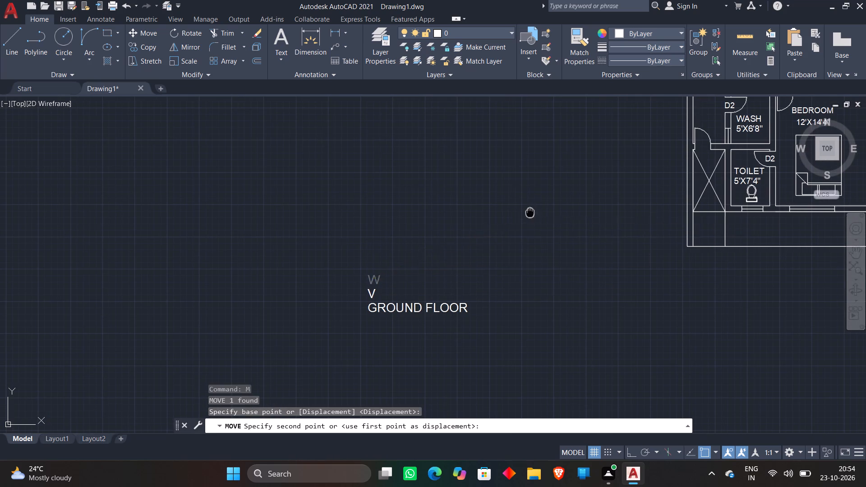
pyautogui.moveTo(530, 212); pyautogui.dragTo(164, 219, button='middle')
pyautogui.scroll(4, 462, 218)
pyautogui.click(389, 238)
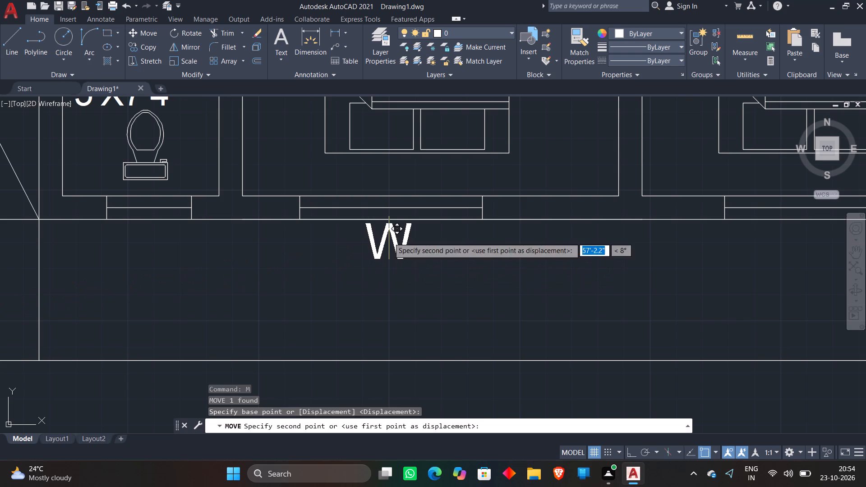
# Copy the W label to just outside the bottom window of the 12'X14'4" bedroom beside the foyer.
pyautogui.click(390, 239)
pyautogui.rightClick(390, 238)
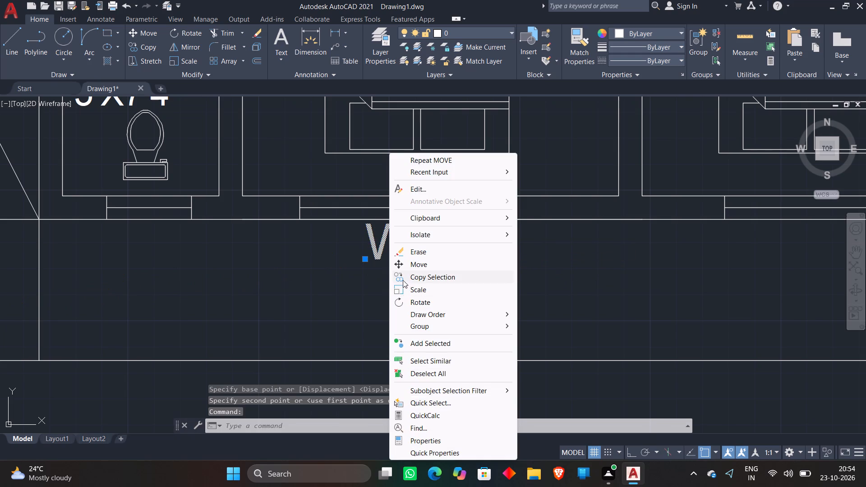
pyautogui.click(403, 279)
pyautogui.click(380, 249)
pyautogui.scroll(-1, 668, 265)
pyautogui.moveTo(668, 265); pyautogui.dragTo(338, 253, button='middle')
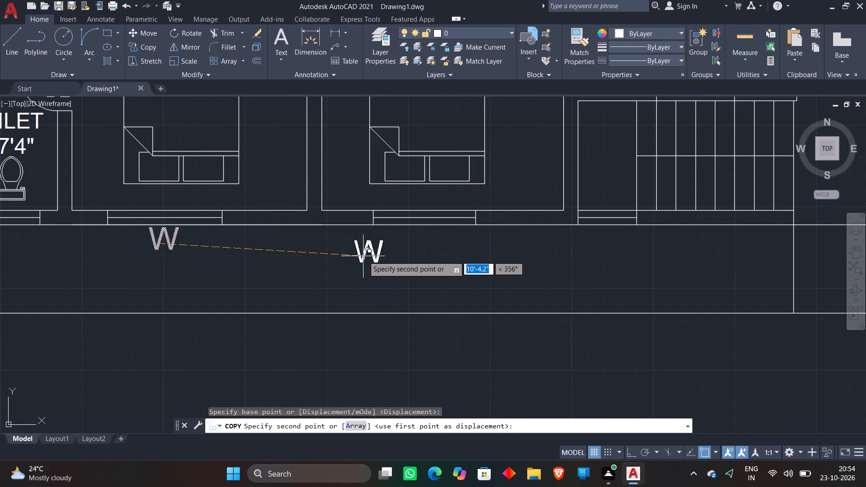
pyautogui.scroll(2, 381, 253)
pyautogui.click(459, 235)
# Place copies of the W label above the FOYER's window and below the staircase's outer-wall window.
pyautogui.scroll(-5, 463, 244)
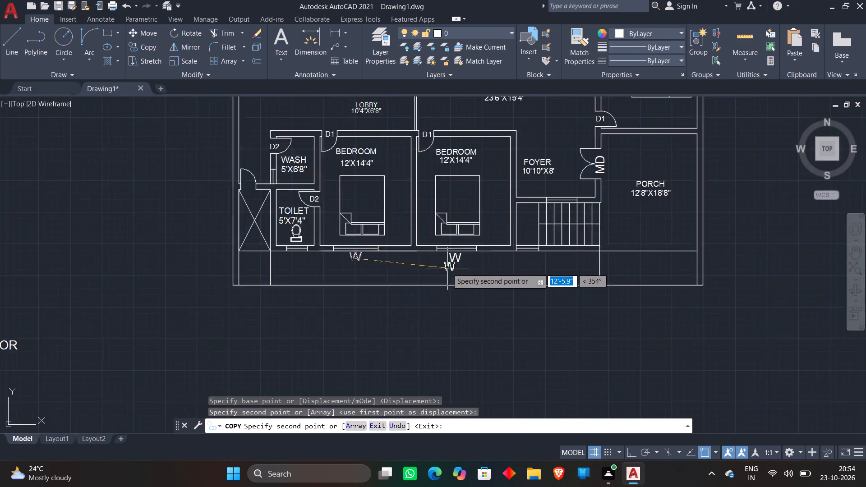
pyautogui.scroll(4, 527, 216)
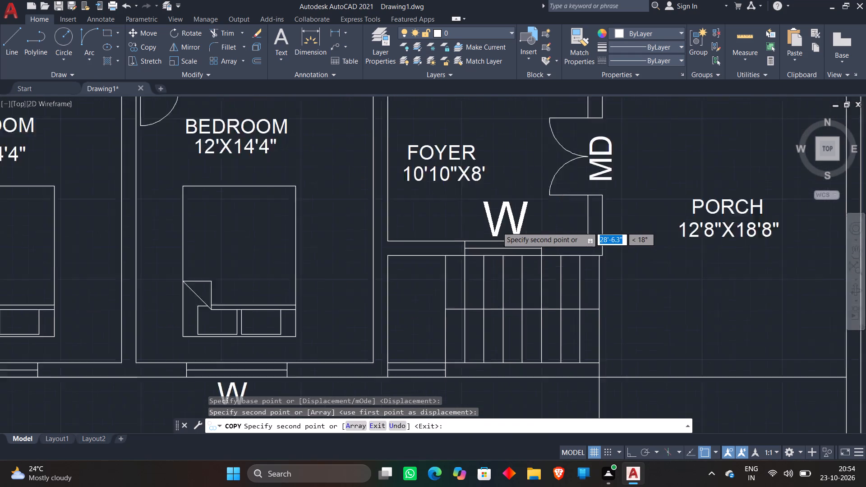
pyautogui.click(497, 229)
pyautogui.scroll(-3, 527, 161)
pyautogui.scroll(2, 477, 254)
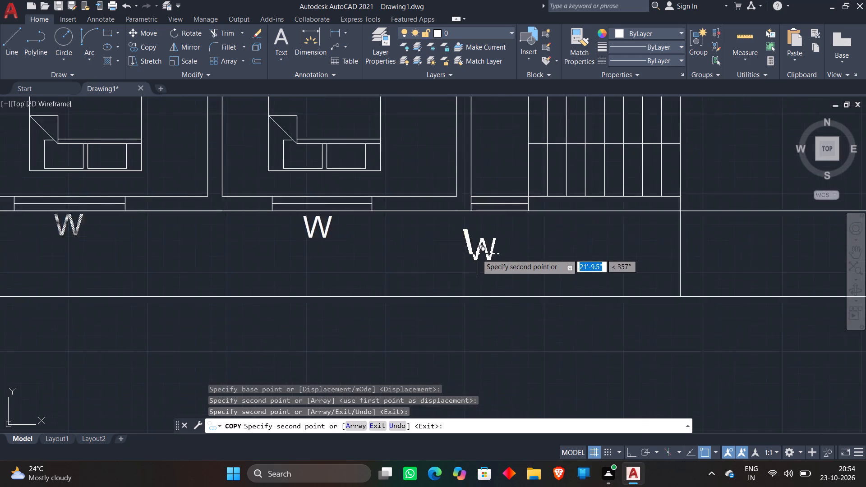
pyautogui.scroll(2, 477, 254)
pyautogui.click(517, 195)
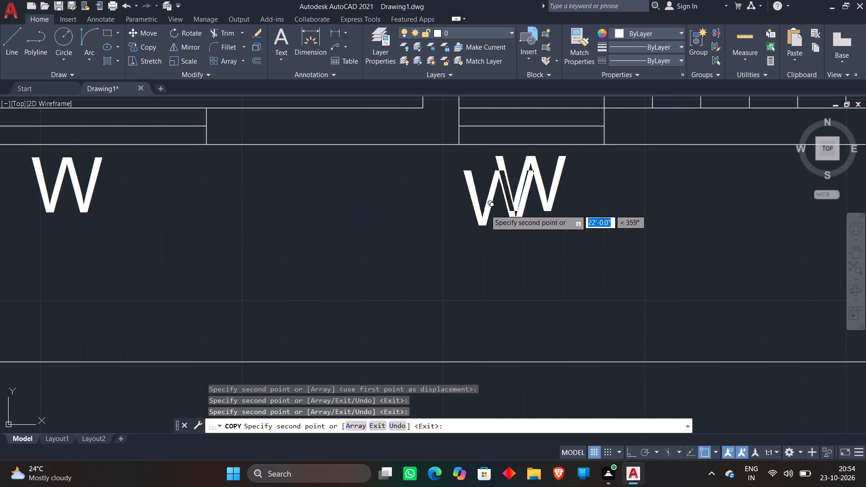
# Place copies of the W label just outside the right-wall and top-wall windows of the 12'8"X15' bedroom.
pyautogui.scroll(-7, 468, 209)
pyautogui.scroll(1, 518, 156)
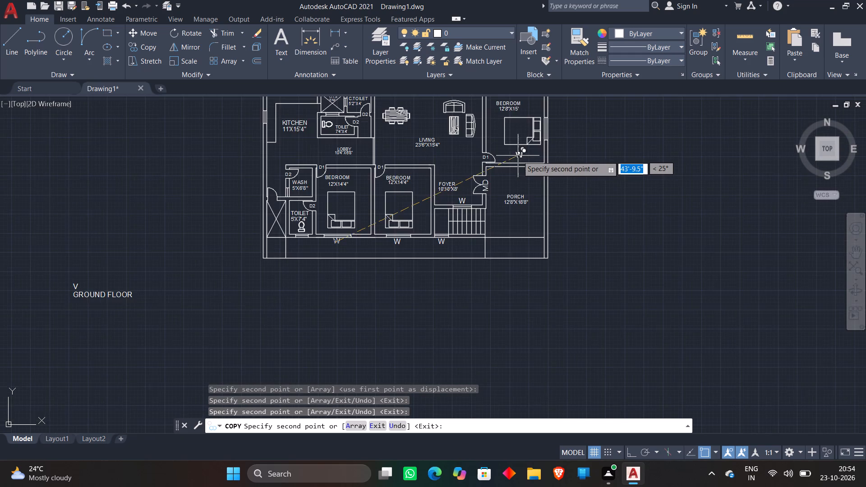
pyautogui.scroll(3, 518, 158)
pyautogui.moveTo(517, 156); pyautogui.dragTo(405, 299, button='middle')
pyautogui.scroll(1, 405, 298)
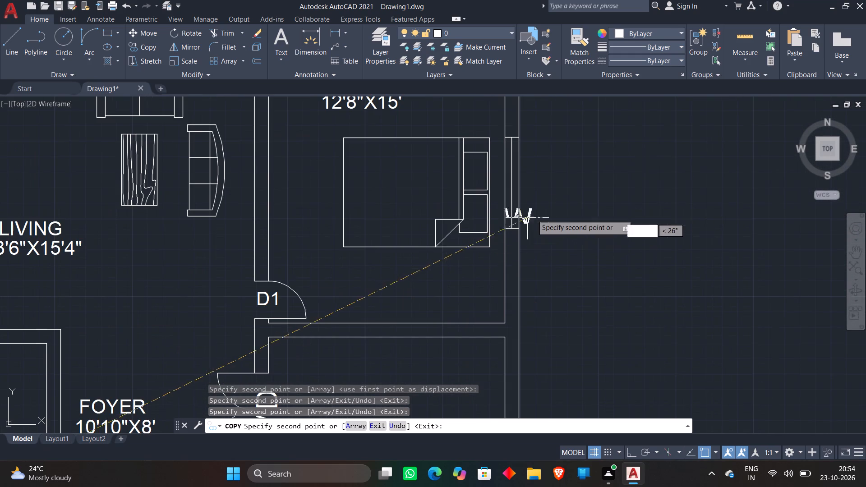
pyautogui.click(533, 184)
pyautogui.scroll(-2, 546, 170)
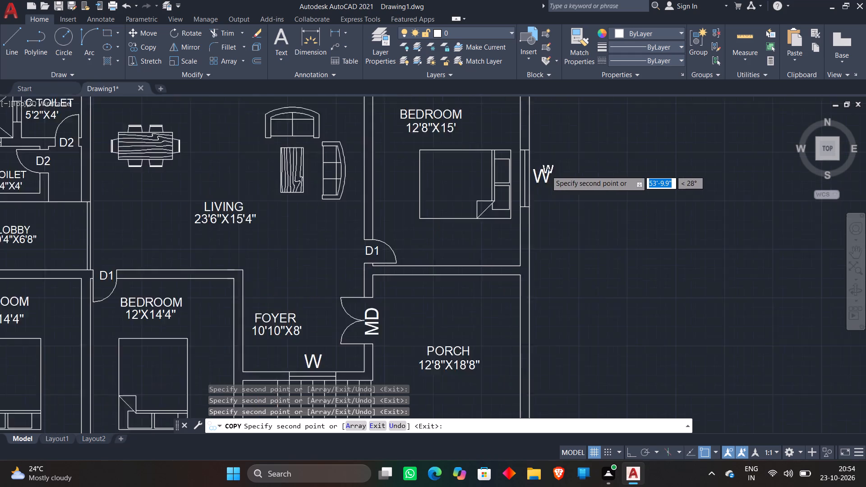
pyautogui.moveTo(548, 175); pyautogui.dragTo(534, 269, button='middle')
pyautogui.scroll(2, 514, 179)
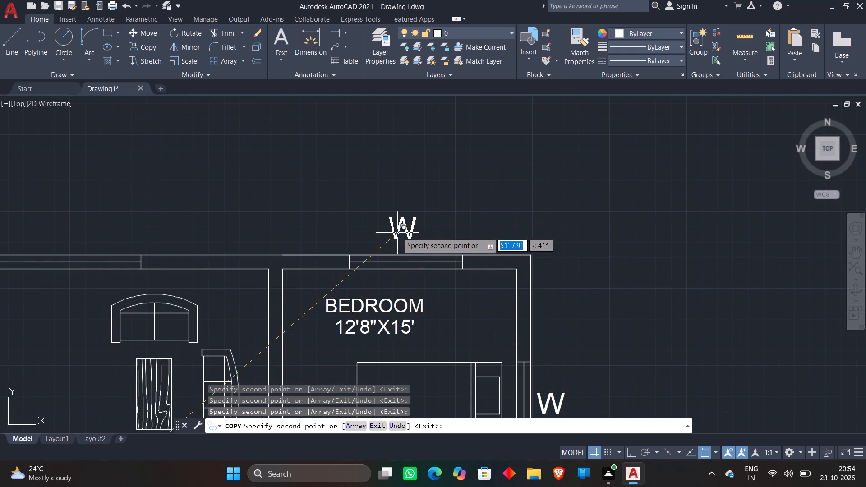
pyautogui.scroll(2, 396, 236)
pyautogui.click(398, 262)
# Place copies of the W label just above the top-wall windows of the LIVING room and the KITCHEN.
pyautogui.scroll(-3, 445, 186)
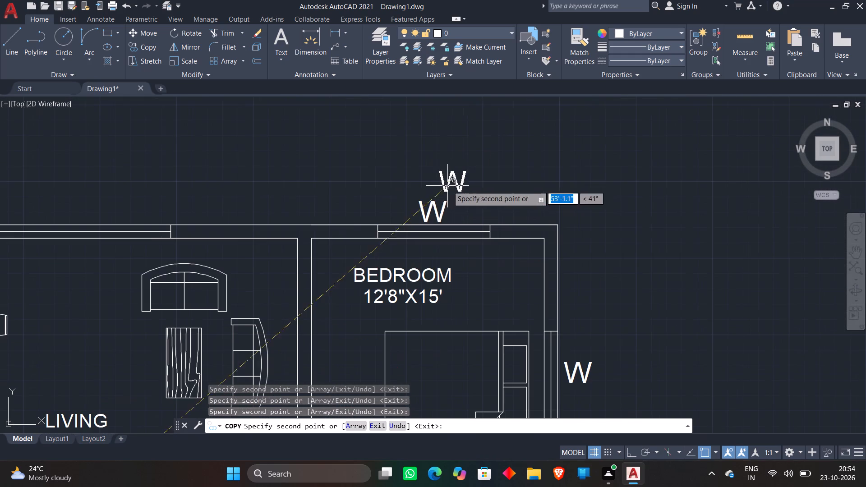
pyautogui.moveTo(190, 179); pyautogui.dragTo(444, 193, button='middle')
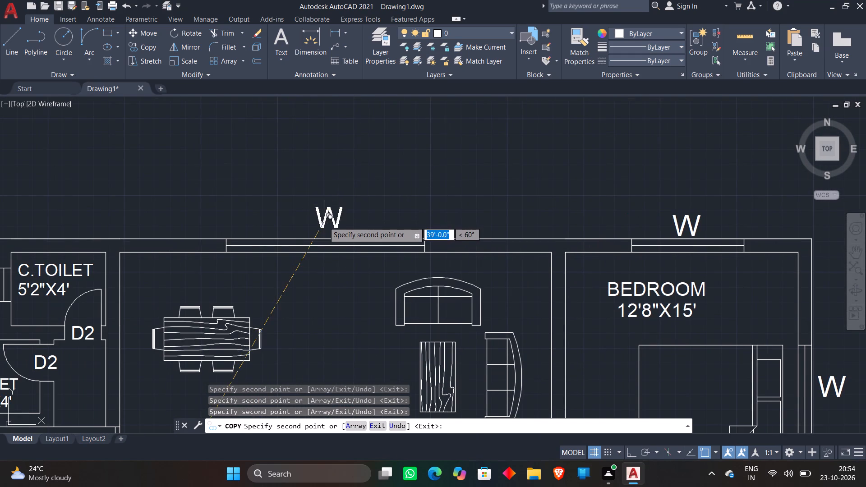
pyautogui.click(322, 229)
pyautogui.scroll(-4, 370, 171)
pyautogui.scroll(3, 241, 178)
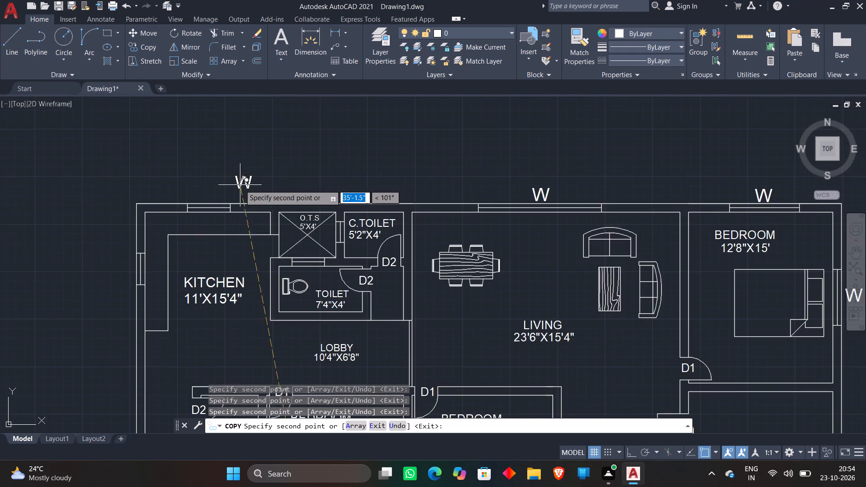
pyautogui.scroll(1, 240, 185)
pyautogui.moveTo(240, 185); pyautogui.dragTo(528, 149, button='middle')
pyautogui.scroll(2, 437, 167)
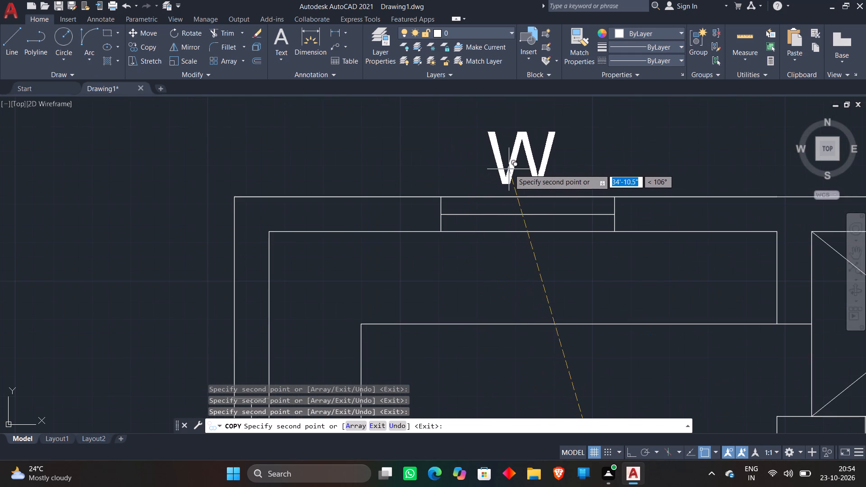
pyautogui.click(513, 172)
# Place a copy of the W label just outside the KITCHEN's side-wall window and finish copying.
pyautogui.scroll(-2, 404, 151)
pyautogui.moveTo(397, 154); pyautogui.dragTo(325, 136, button='middle')
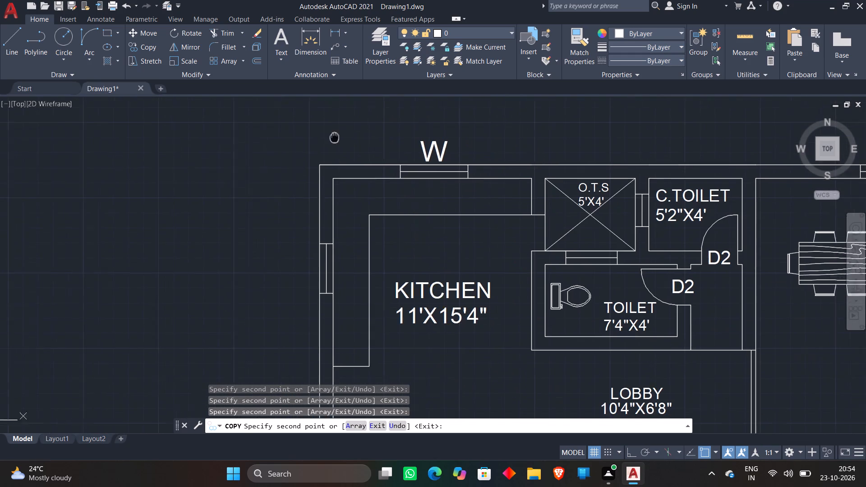
pyautogui.moveTo(325, 136); pyautogui.dragTo(247, 118, button='middle')
pyautogui.scroll(2, 176, 243)
pyautogui.click(143, 243)
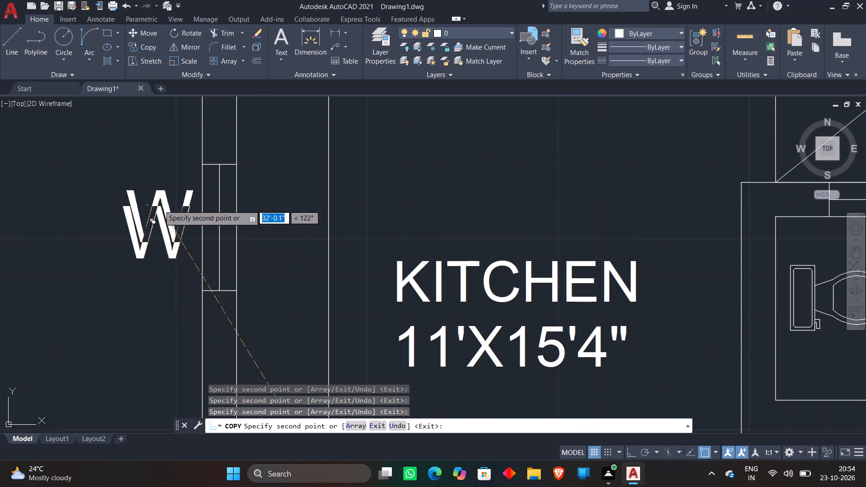
pyautogui.scroll(-8, 161, 196)
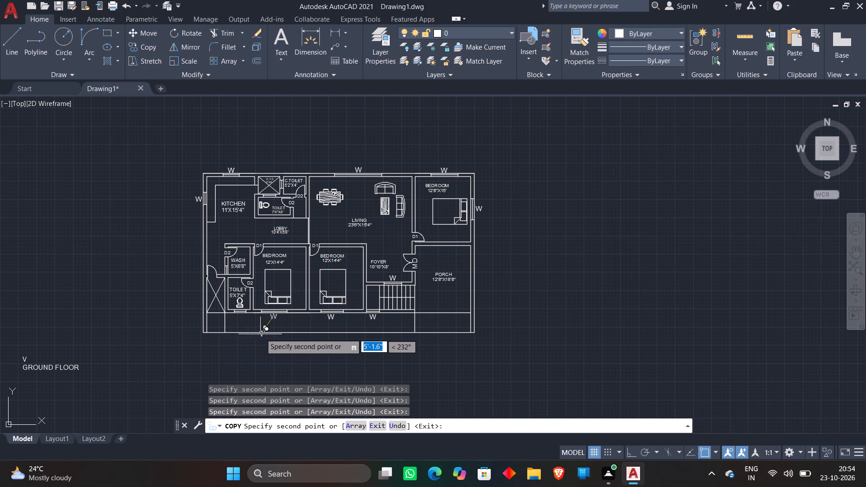
pyautogui.press('Escape')
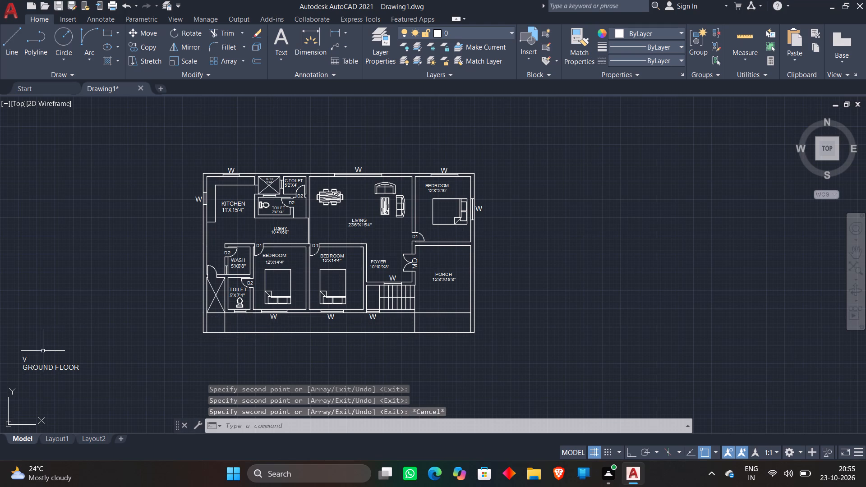
# Move the V label from above the GROUND FLOOR title to just below the 5'X7'4" TOILET's outer-wall window.
pyautogui.click(23, 359)
pyautogui.press('m')
pyautogui.press('space')
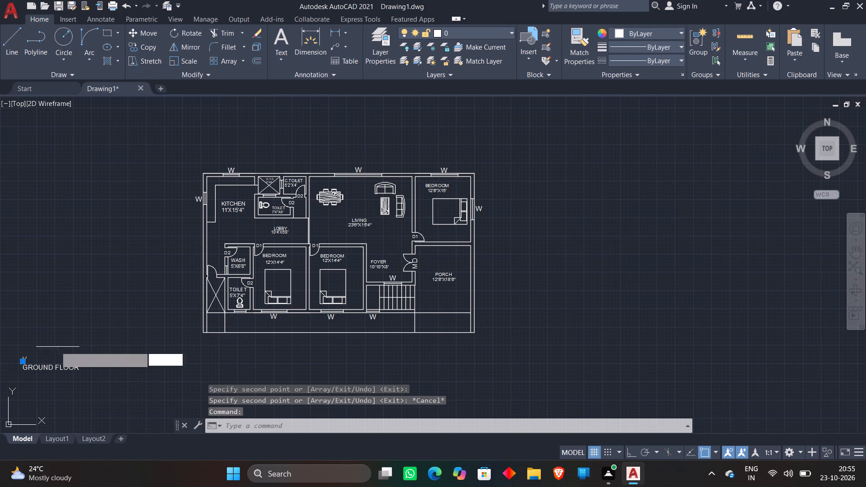
pyautogui.scroll(1, 27, 359)
pyautogui.click(23, 360)
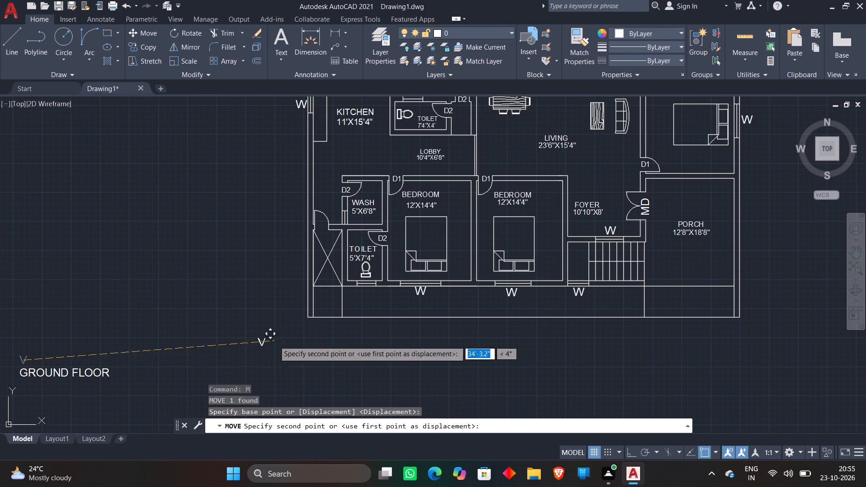
pyautogui.scroll(3, 353, 305)
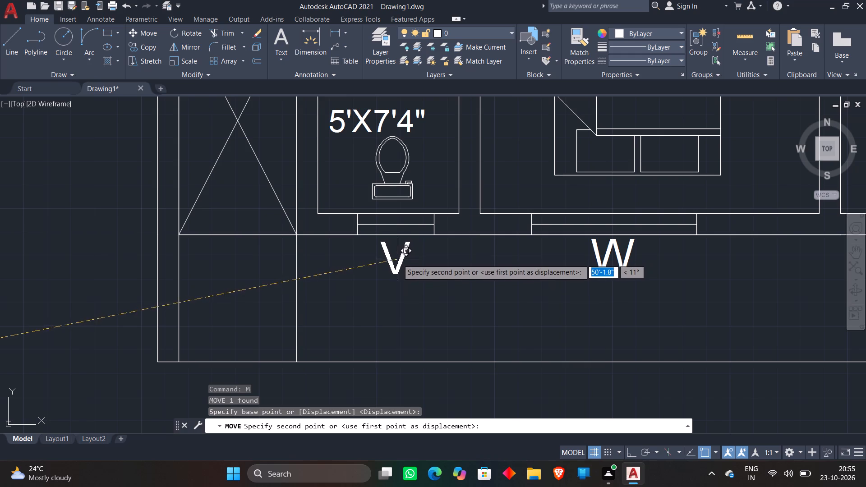
pyautogui.click(398, 260)
# Copy the V label from below the 5'X7'4" TOILET to just outside the WASH room's window.
pyautogui.click(392, 271)
pyautogui.rightClick(401, 266)
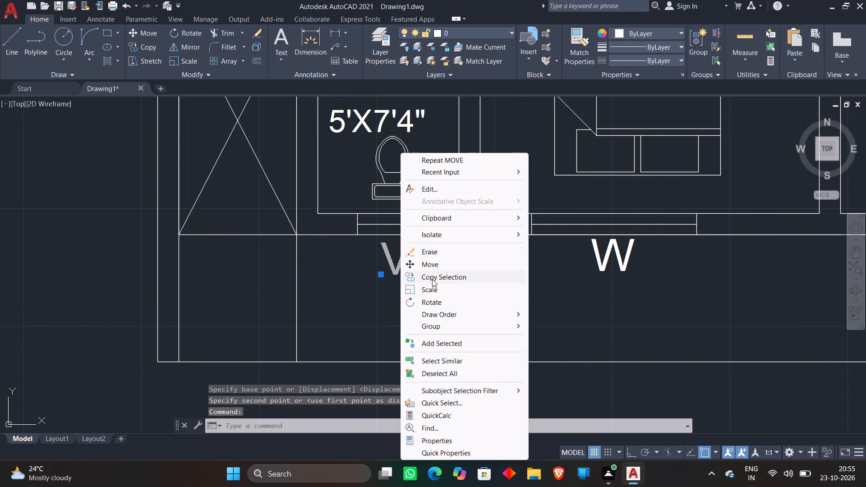
pyautogui.click(432, 279)
pyautogui.click(402, 277)
pyautogui.scroll(-2, 404, 279)
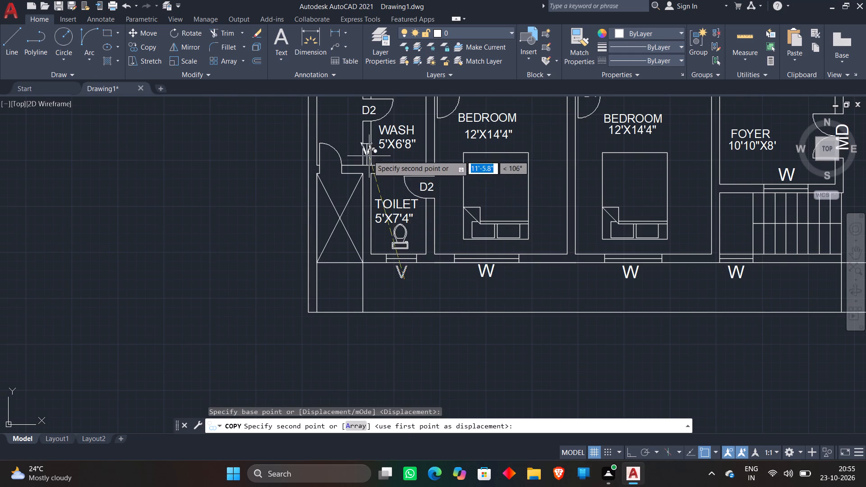
pyautogui.scroll(3, 364, 150)
pyautogui.click(327, 198)
pyautogui.scroll(-4, 346, 174)
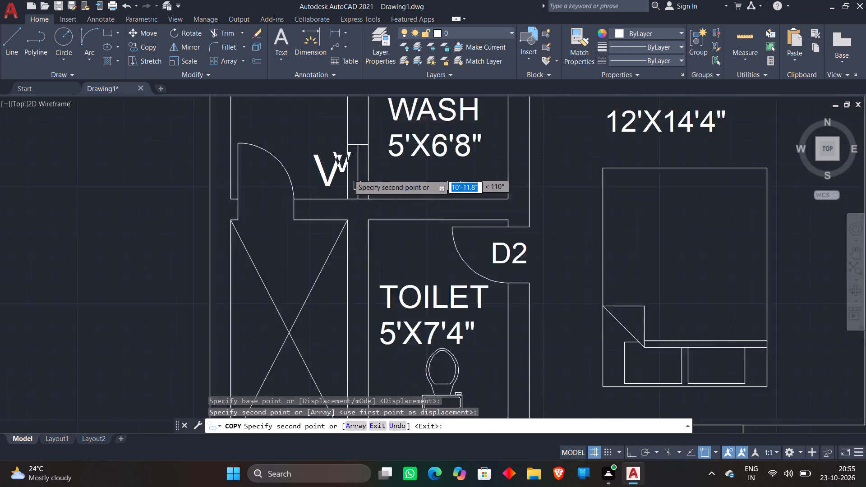
# Place copies of the V label inside the O.T.S shaft, beside the 7'4"X4' TOILET's window and the C.TOILET's window.
pyautogui.scroll(-1, 559, 271)
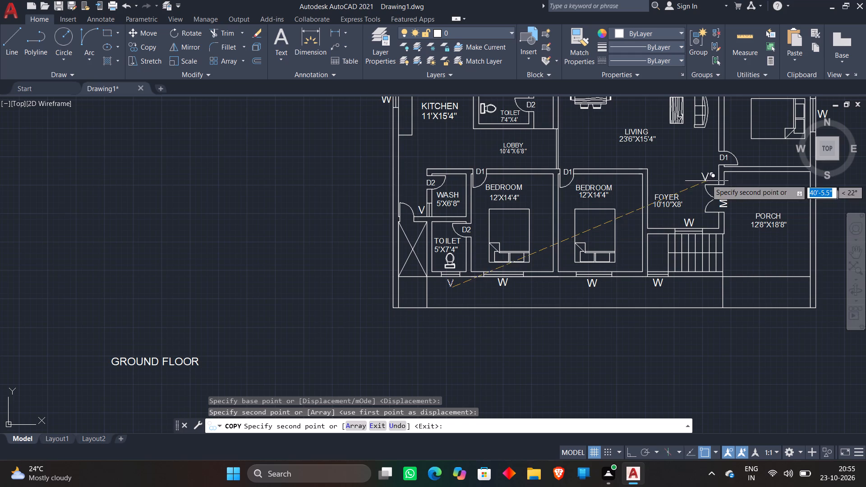
pyautogui.moveTo(691, 166); pyautogui.dragTo(543, 231, button='middle')
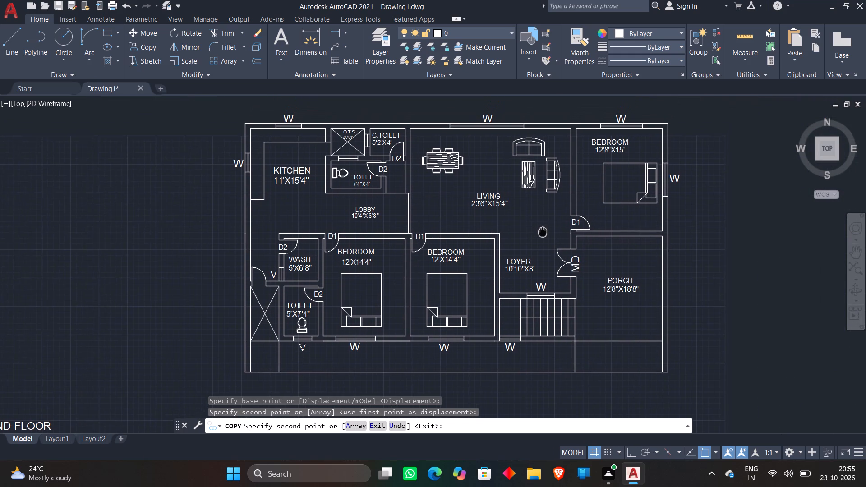
pyautogui.moveTo(543, 231); pyautogui.dragTo(542, 241, button='middle')
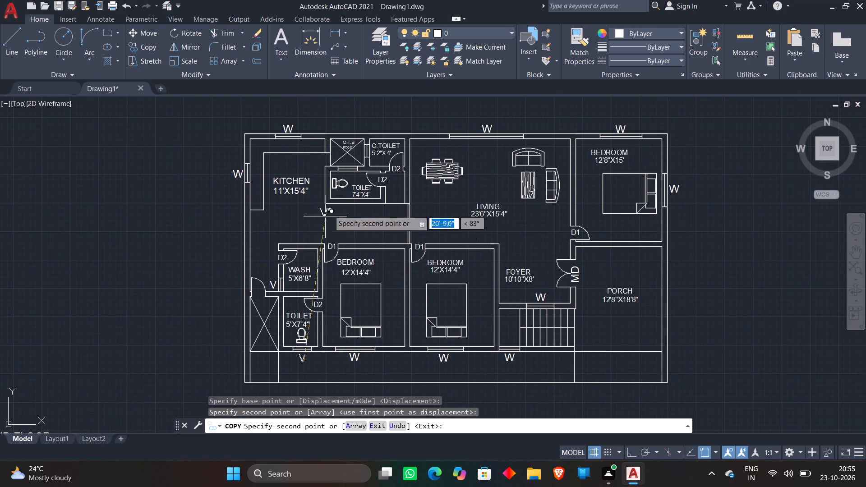
pyautogui.scroll(5, 358, 161)
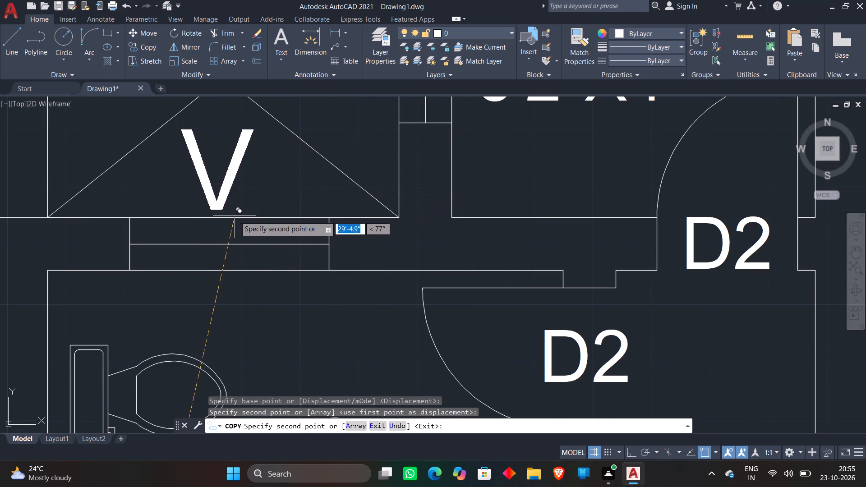
pyautogui.click(235, 216)
pyautogui.scroll(-3, 236, 217)
pyautogui.scroll(1, 284, 170)
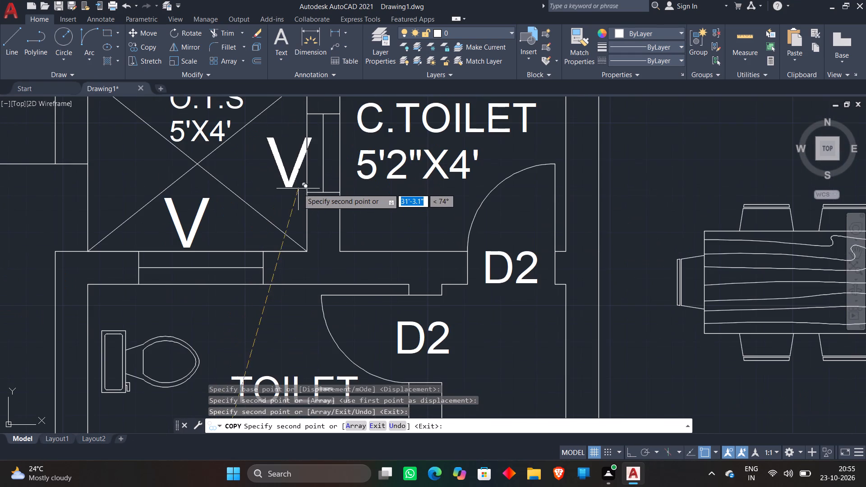
pyautogui.click(289, 183)
pyautogui.scroll(-3, 289, 184)
pyautogui.scroll(-2, 353, 138)
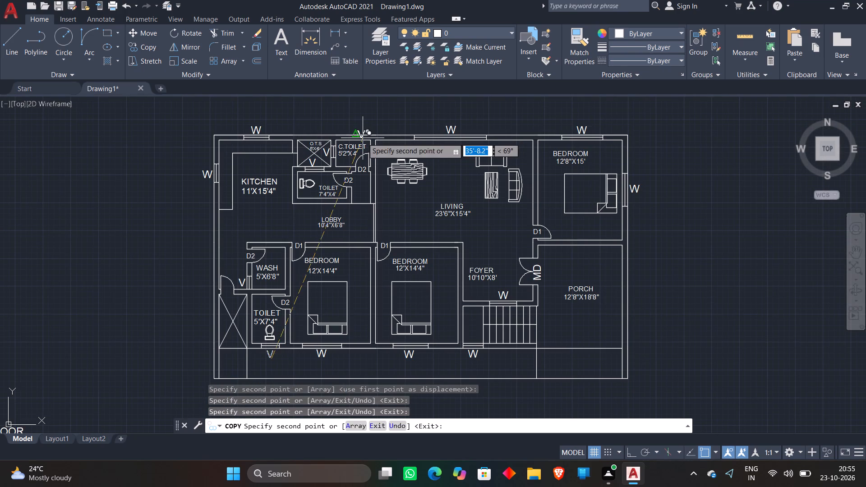
pyautogui.press('space')
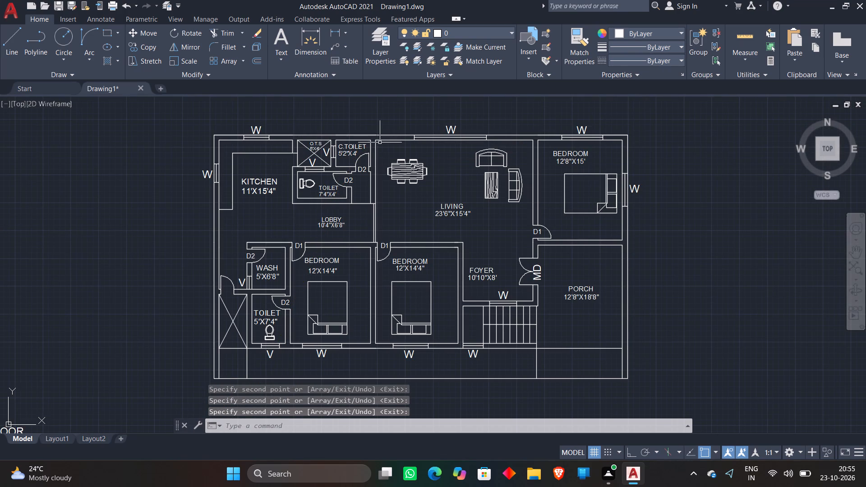
# Copy the GROUND FLOOR title to below the middle of the floor plan.
pyautogui.scroll(-2, 350, 174)
pyautogui.click(225, 273)
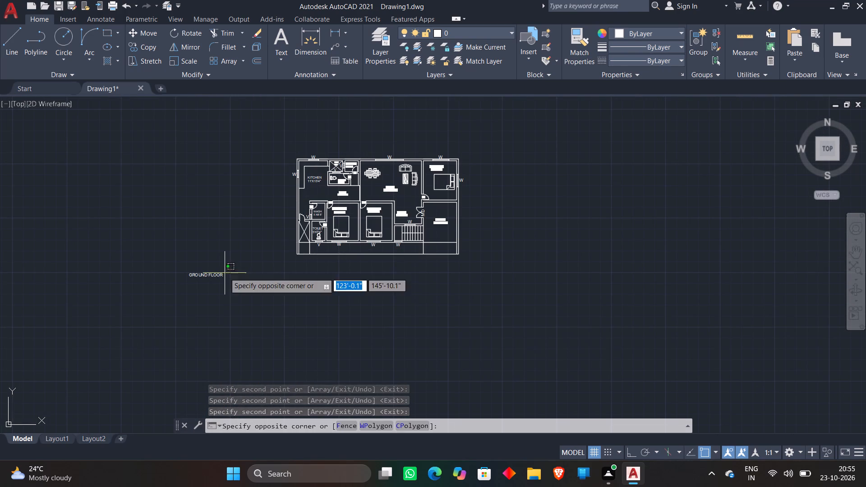
pyautogui.click(182, 271)
pyautogui.click(208, 296)
pyautogui.click(190, 250)
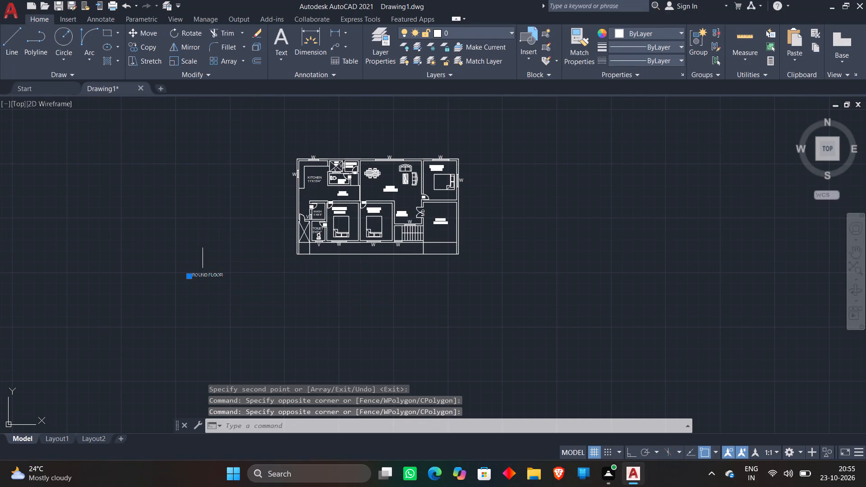
pyautogui.press('space')
pyautogui.click(202, 277)
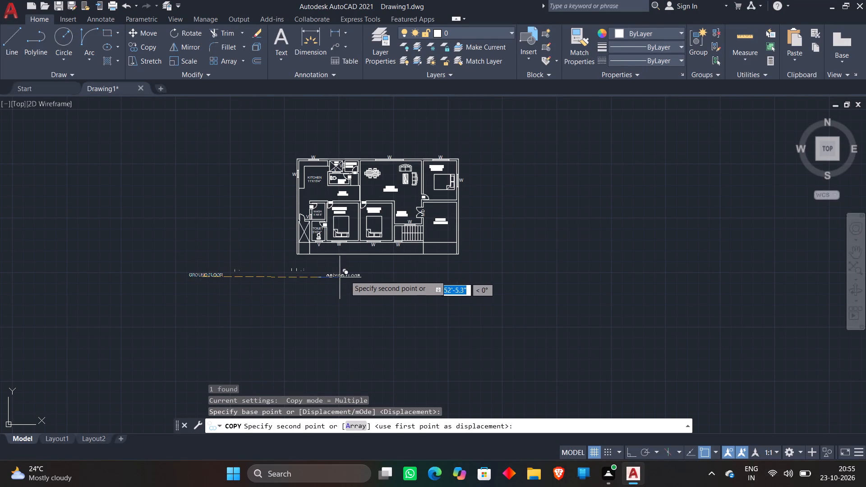
pyautogui.scroll(2, 355, 272)
pyautogui.click(389, 279)
pyautogui.scroll(-1, 302, 246)
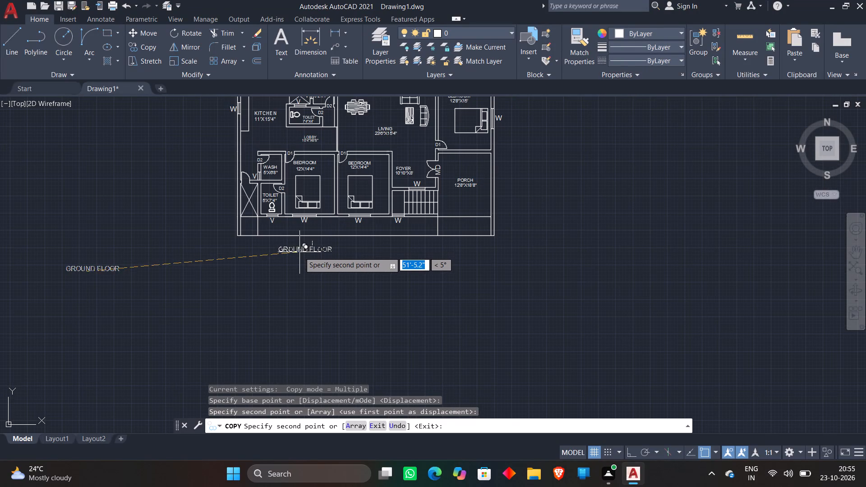
pyautogui.press('Escape')
# Delete the original GROUND FLOOR title lying away from the plan.
pyautogui.click(144, 303)
pyautogui.click(35, 226)
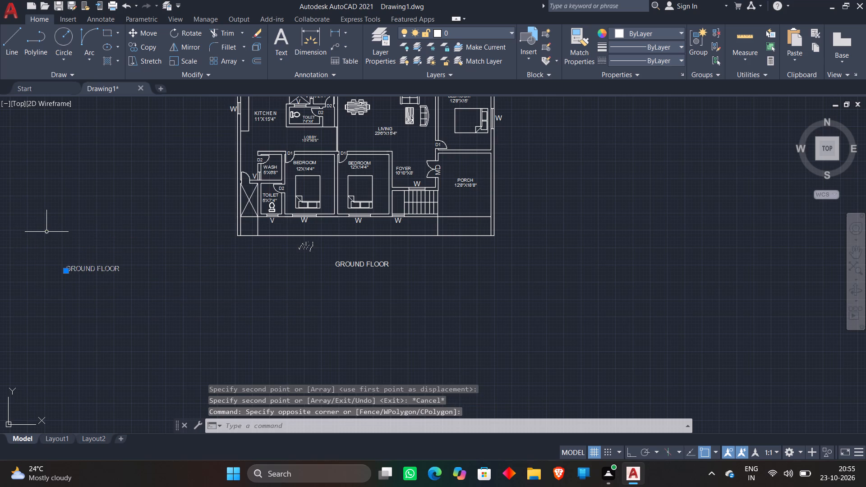
pyautogui.press('Delete')
# Draw a rectangular border enclosing the whole floor plan, its outer window labels and the GROUND FLOOR title.
pyautogui.scroll(-3, 272, 260)
pyautogui.scroll(2, 343, 279)
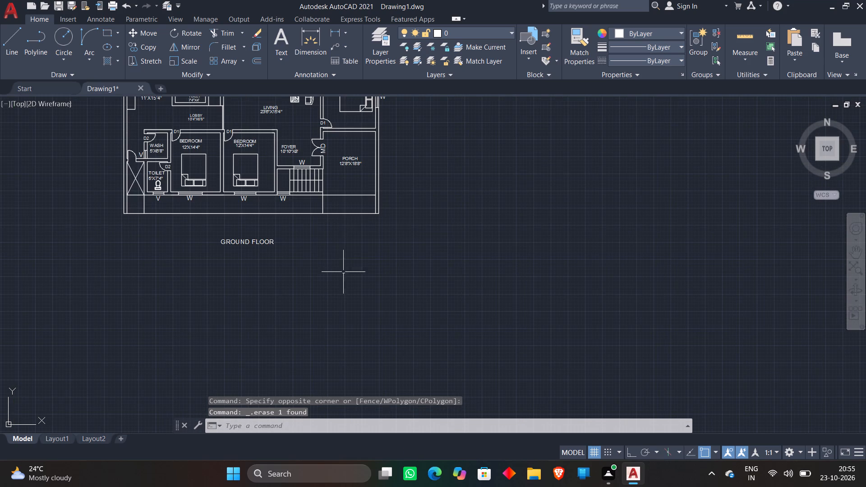
pyautogui.click(108, 31)
pyautogui.moveTo(115, 181); pyautogui.dragTo(113, 254, button='middle')
pyautogui.click(104, 117)
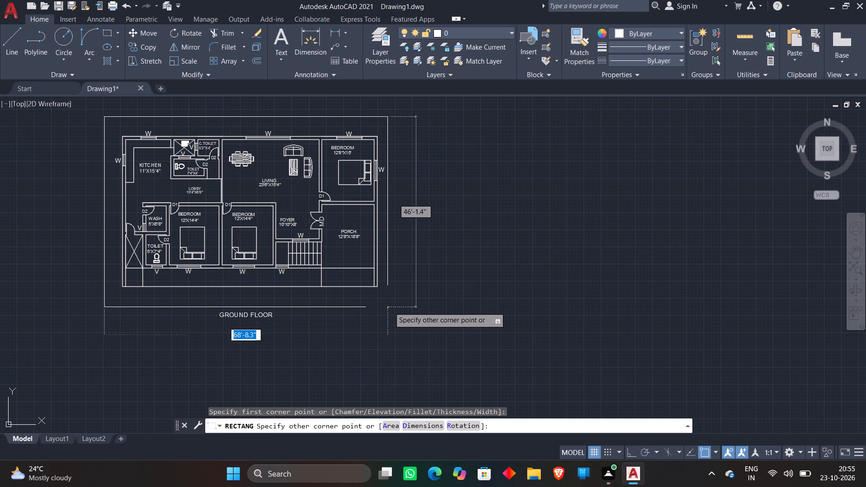
pyautogui.click(404, 330)
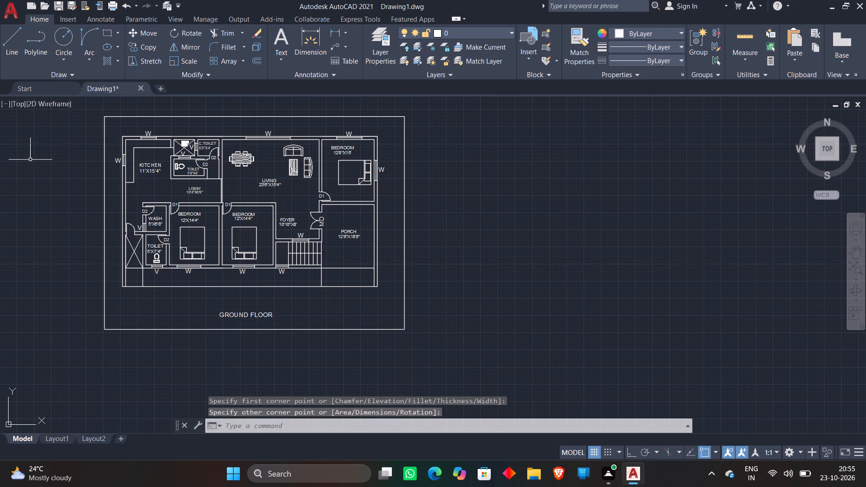
# Save the drawing as 1111 in the New folder on the Desktop.
pyautogui.hotkey('ctrl', 's')
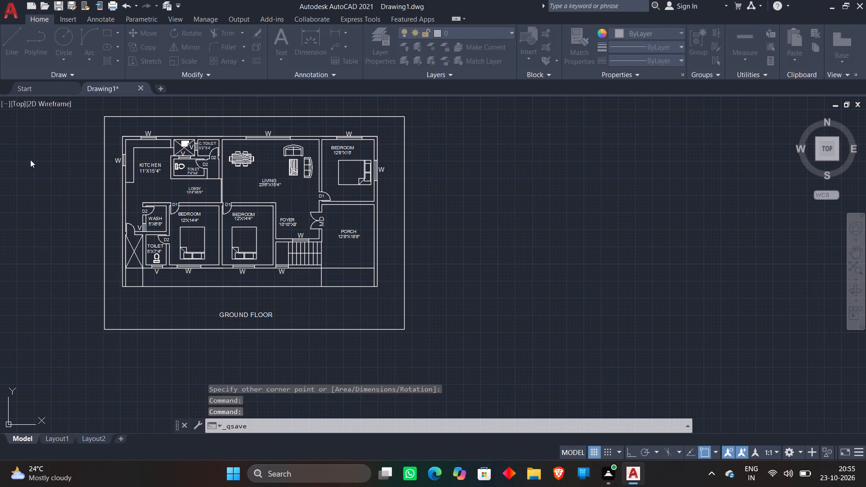
pyautogui.click(275, 211)
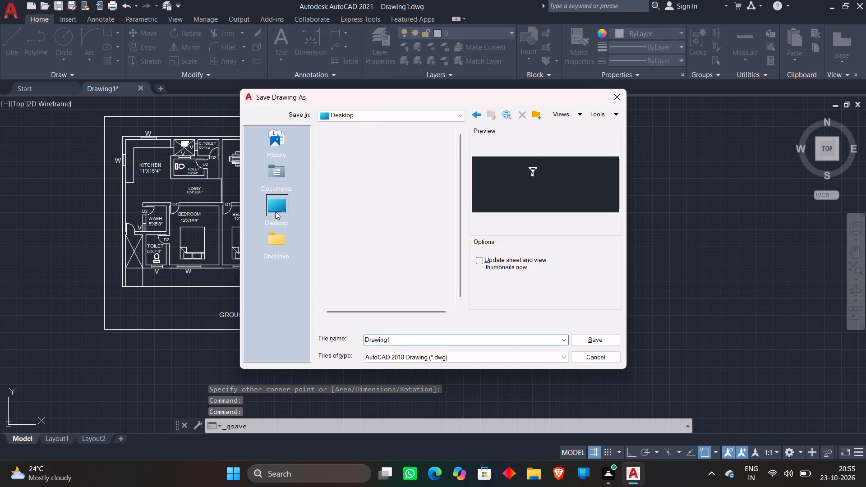
pyautogui.scroll(-3, 357, 261)
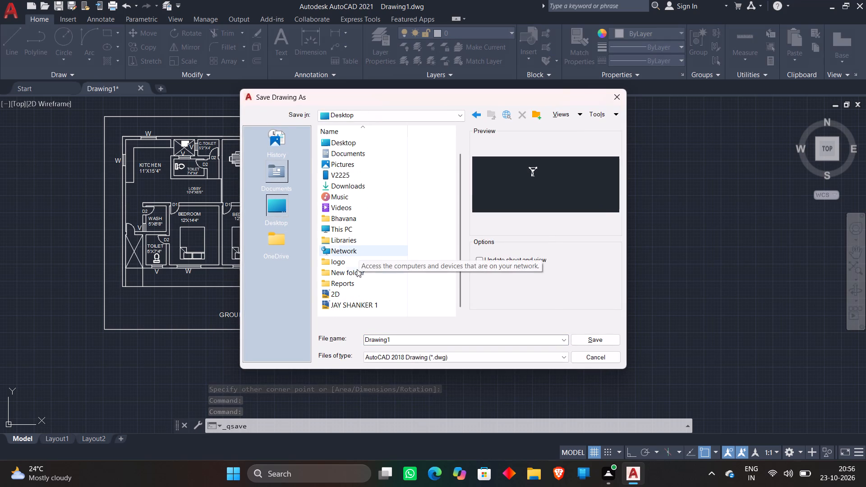
pyautogui.doubleClick(356, 272)
pyautogui.click(407, 342)
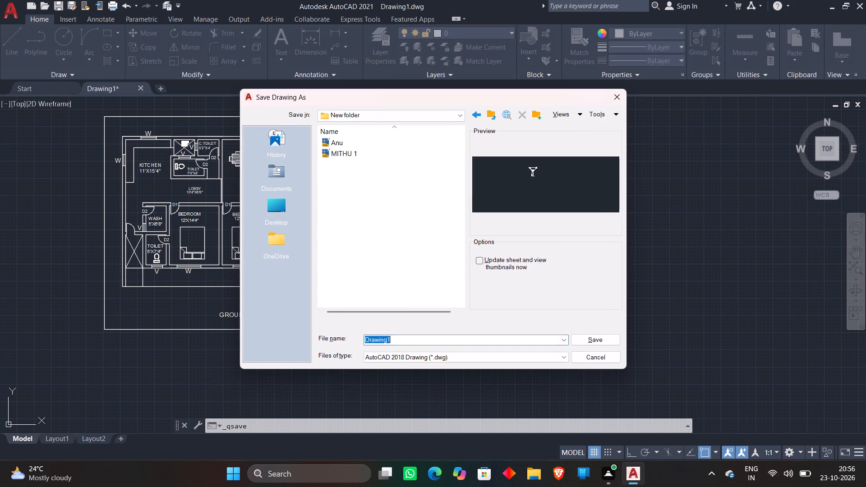
pyautogui.press('BackSpace')
pyautogui.write('1111')
pyautogui.click(586, 338)
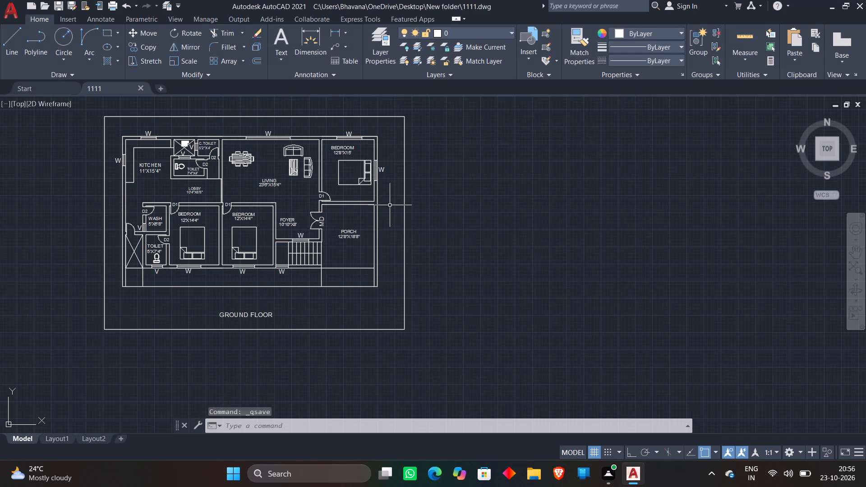
# Set up a plot with AutoCAD PDF (High Quality Print).pc3, using a window around the rectangular border as plot area, centred on the sheet.
pyautogui.hotkey('ctrl', 'p')
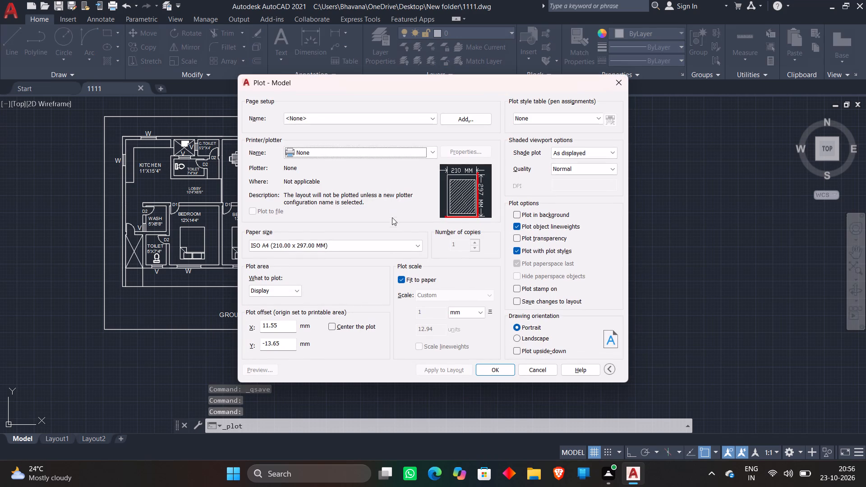
pyautogui.click(337, 153)
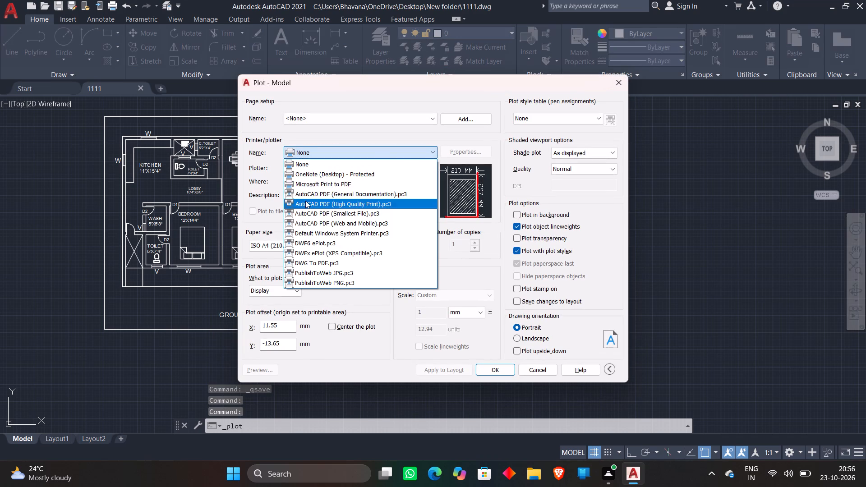
pyautogui.click(306, 201)
pyautogui.click(271, 292)
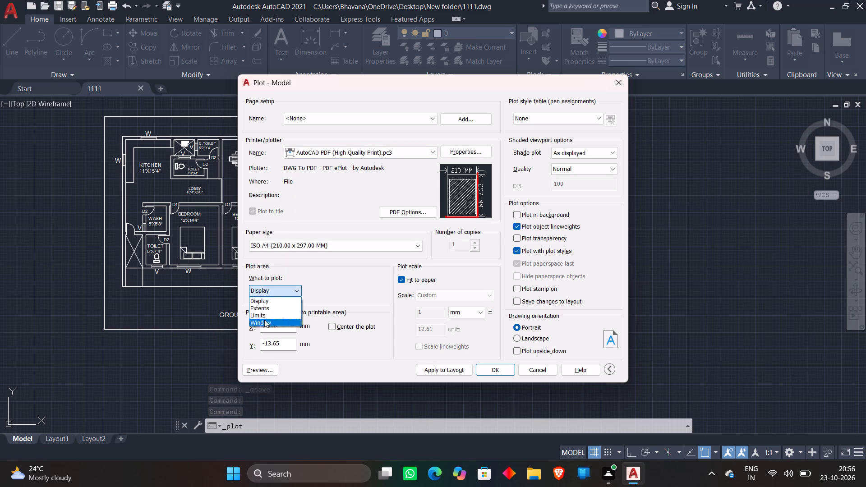
pyautogui.click(264, 320)
pyautogui.click(106, 117)
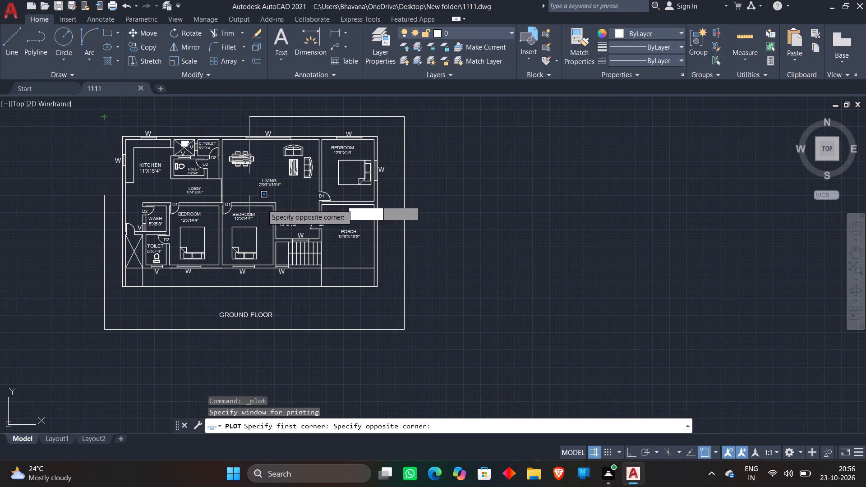
pyautogui.click(405, 326)
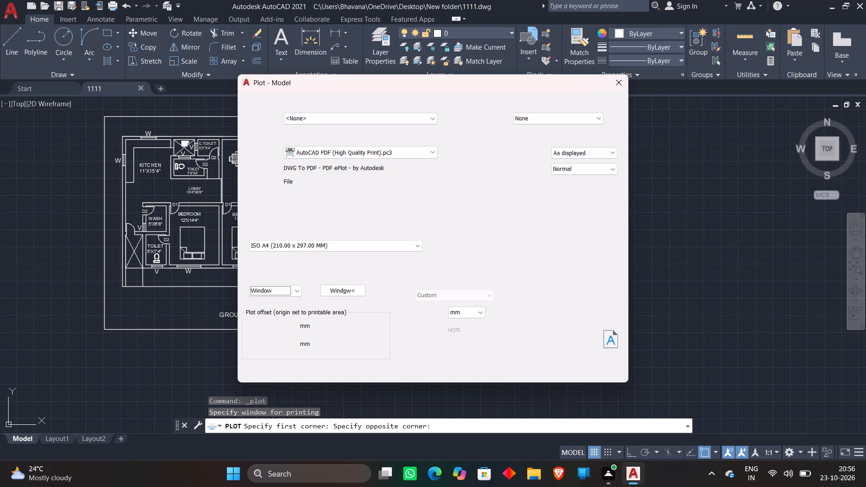
pyautogui.click(331, 324)
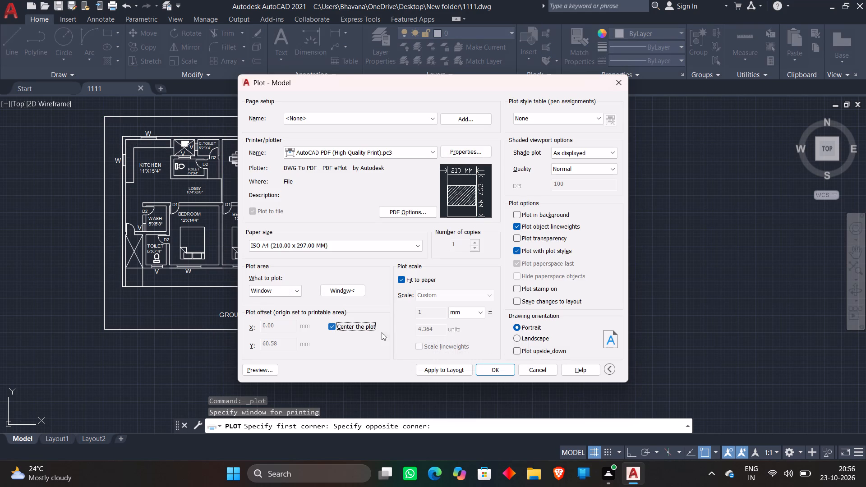
# Plot the floor plan to a PDF named 1111 in the New folder on the Desktop, and close the PDF that opens.
pyautogui.click(484, 368)
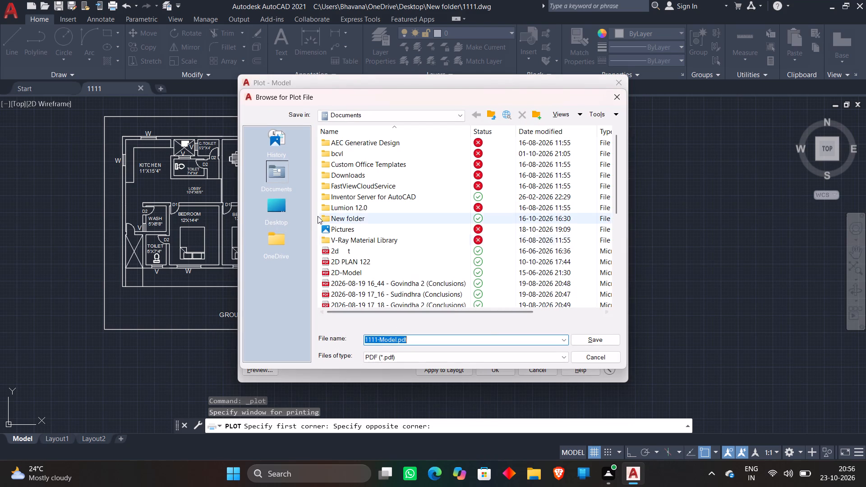
pyautogui.click(276, 207)
pyautogui.doubleClick(362, 293)
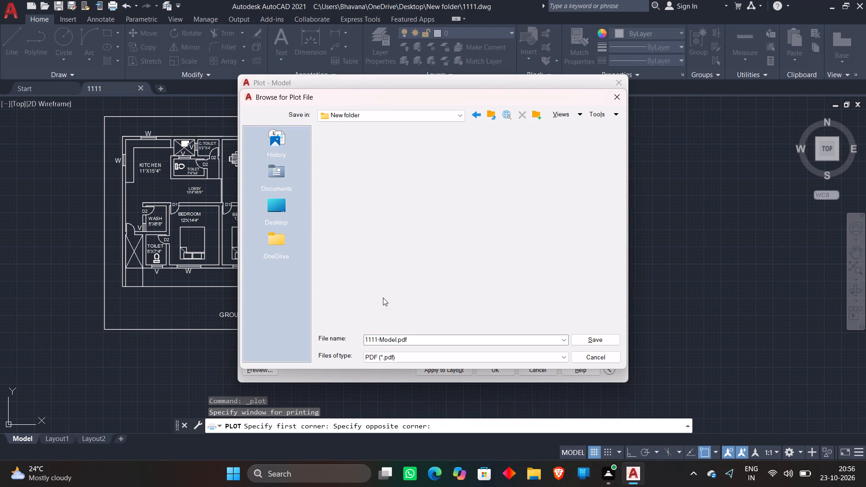
pyautogui.doubleClick(417, 340)
pyautogui.press('BackSpace')
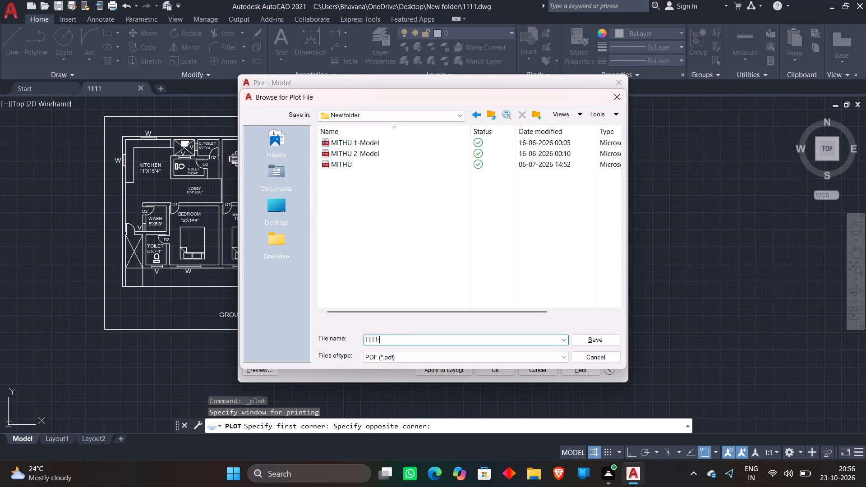
pyautogui.press('BackSpace')
pyautogui.click(592, 344)
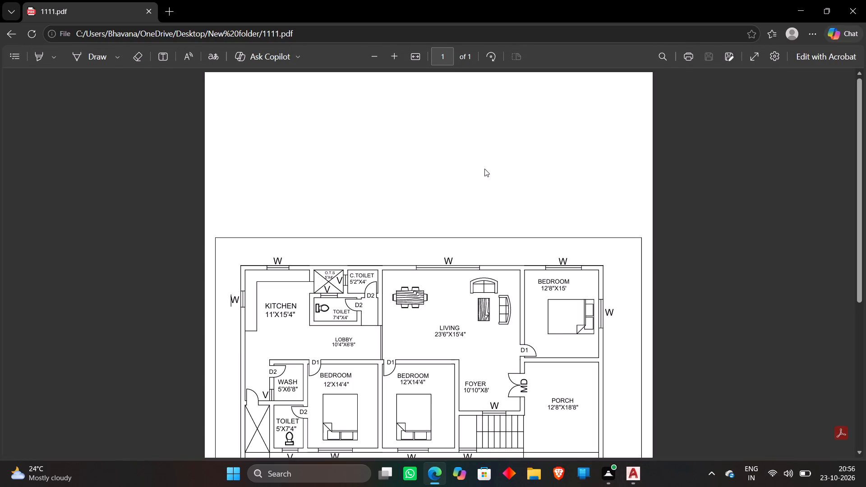
pyautogui.click(861, 5)
# Turn off command log recording with LOGFILEOFF.
pyautogui.write('LOG')
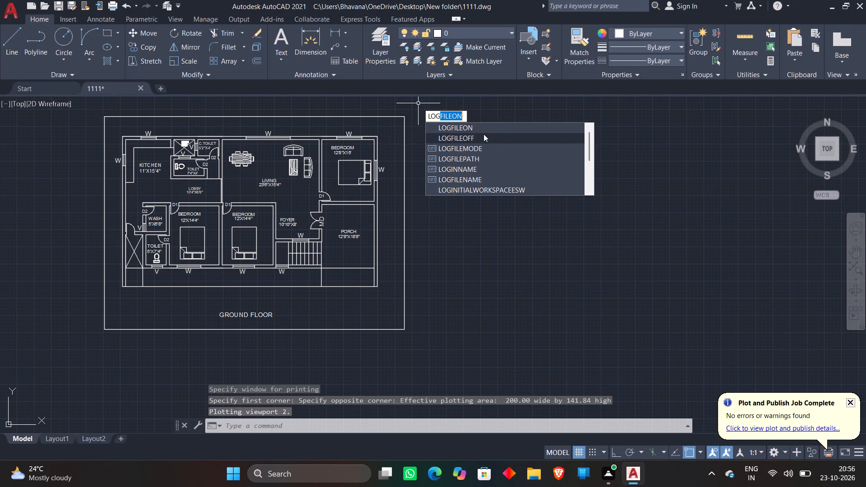
pyautogui.click(480, 138)
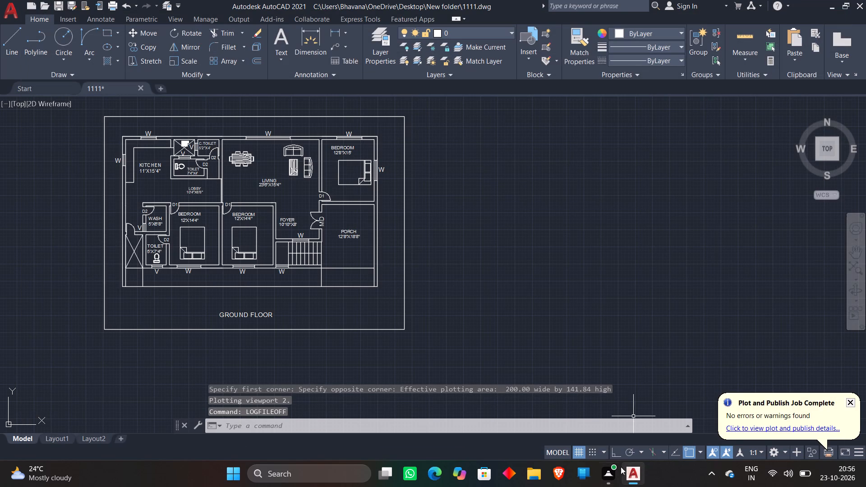